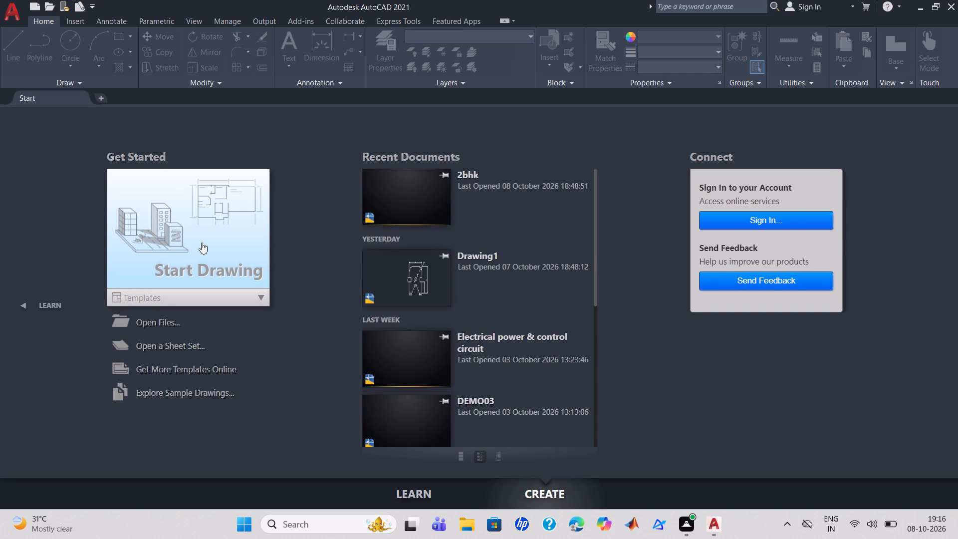
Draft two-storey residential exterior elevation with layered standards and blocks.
Start a new blank drawing.
click(202, 243)
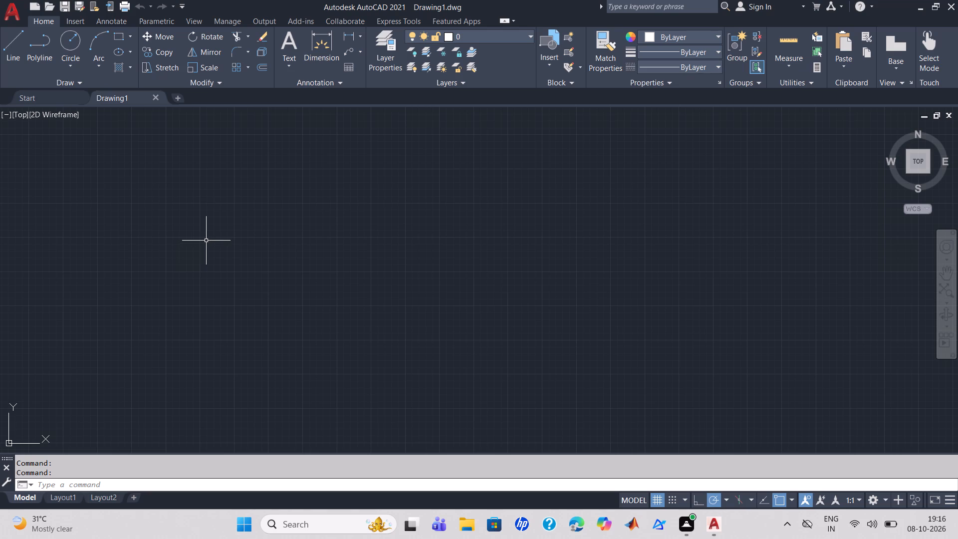
Turn on command log file recording with LOGFILEON.
click(241, 486)
text(logfile)
key(o)
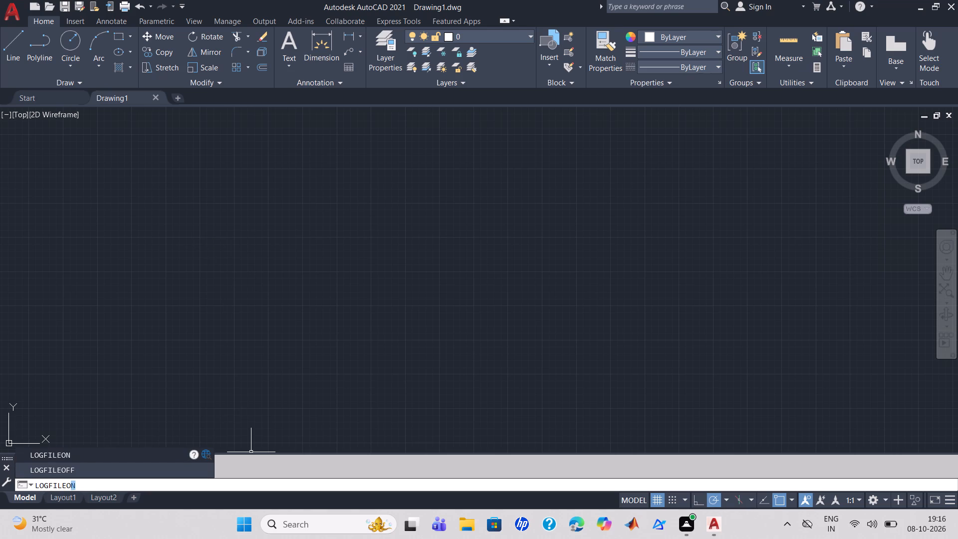
key(n)
key(Return)
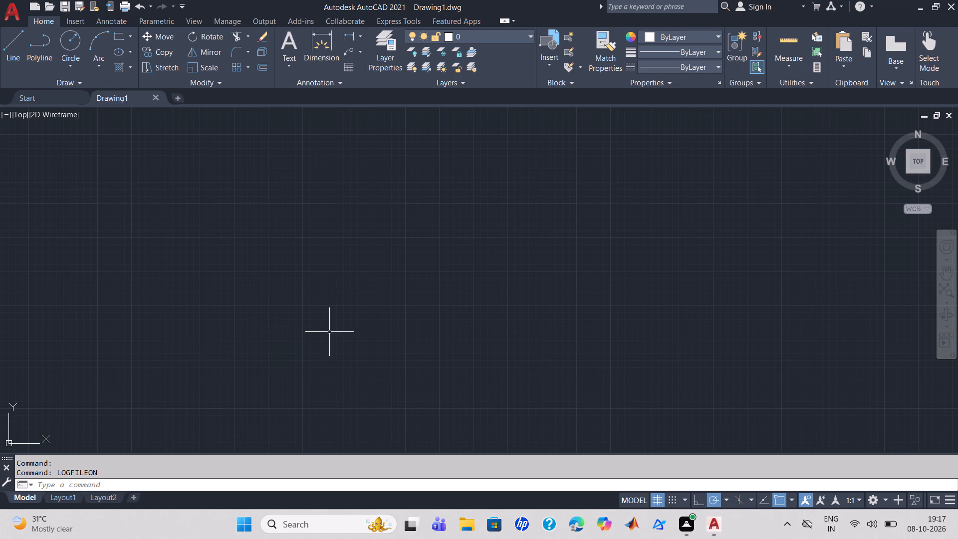
Configure the drawing units to Engineering length type with 0'-0" precision and Inches as the insertion scale.
text(unitds)
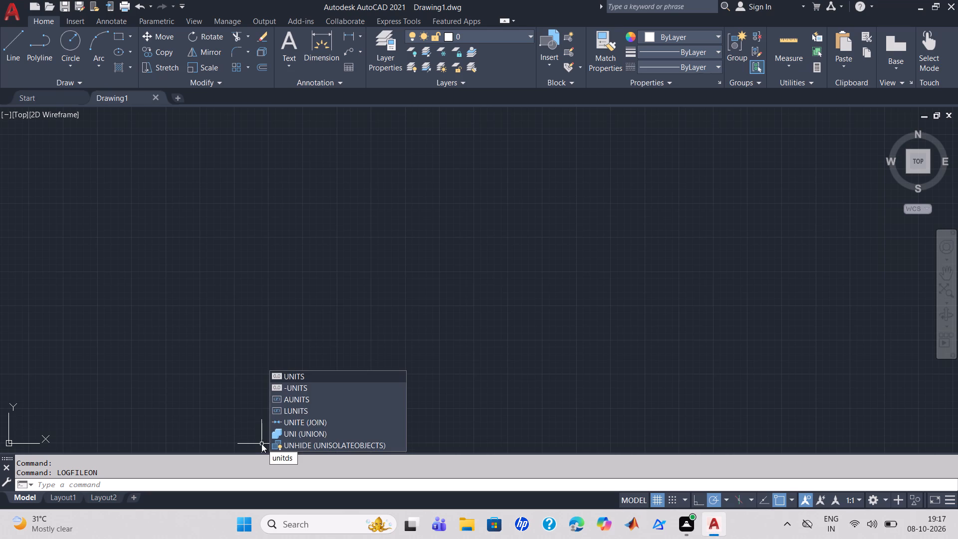
key(BackSpace)
key(BackSpace)
key(s)
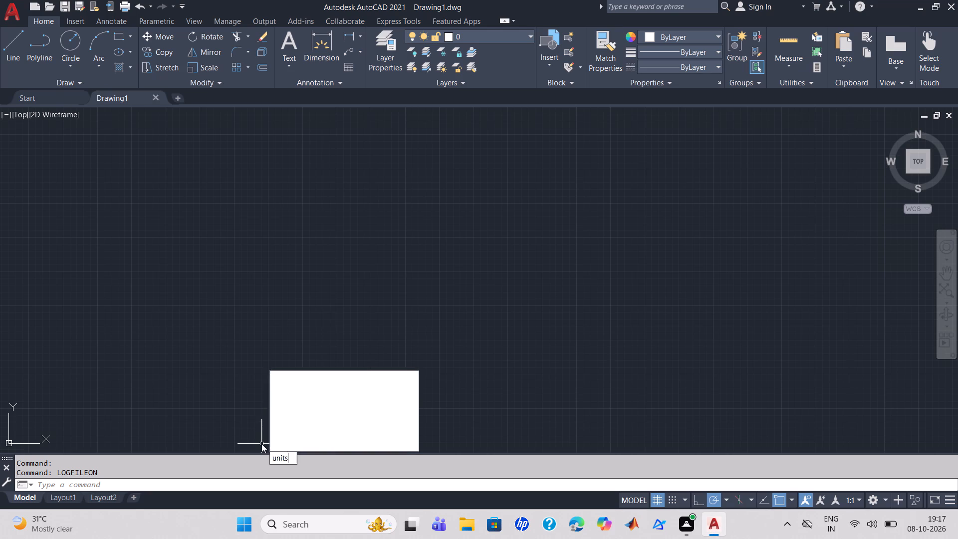
key(Return)
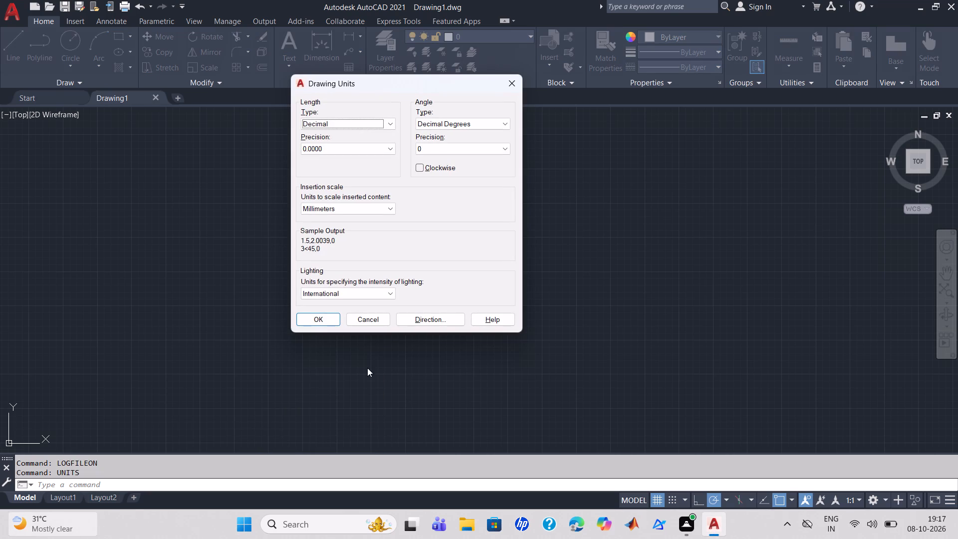
click(392, 124)
click(371, 150)
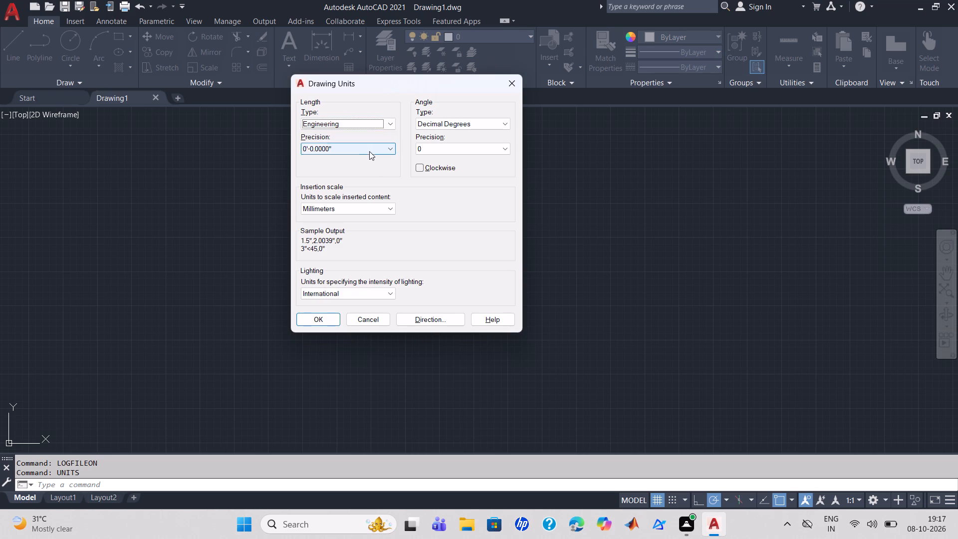
click(379, 150)
click(374, 158)
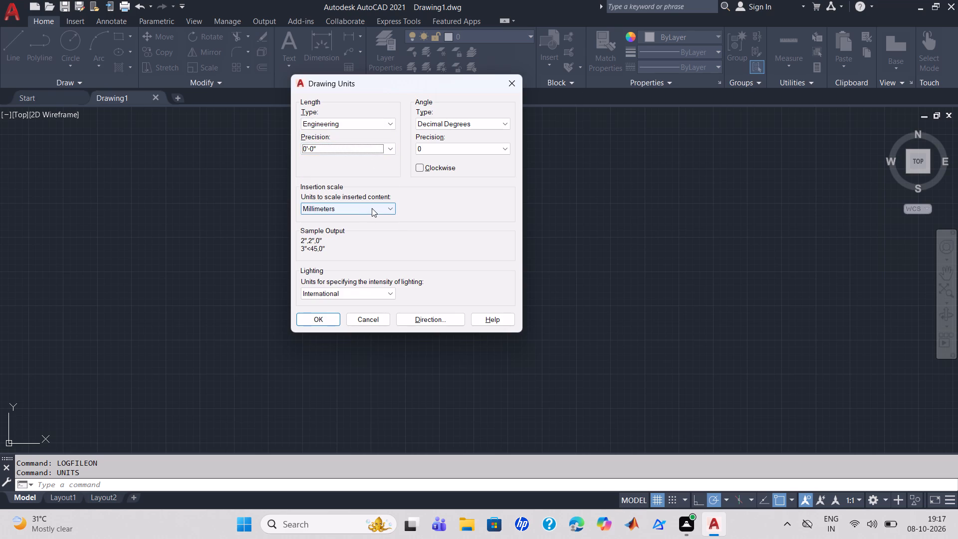
click(373, 208)
click(367, 230)
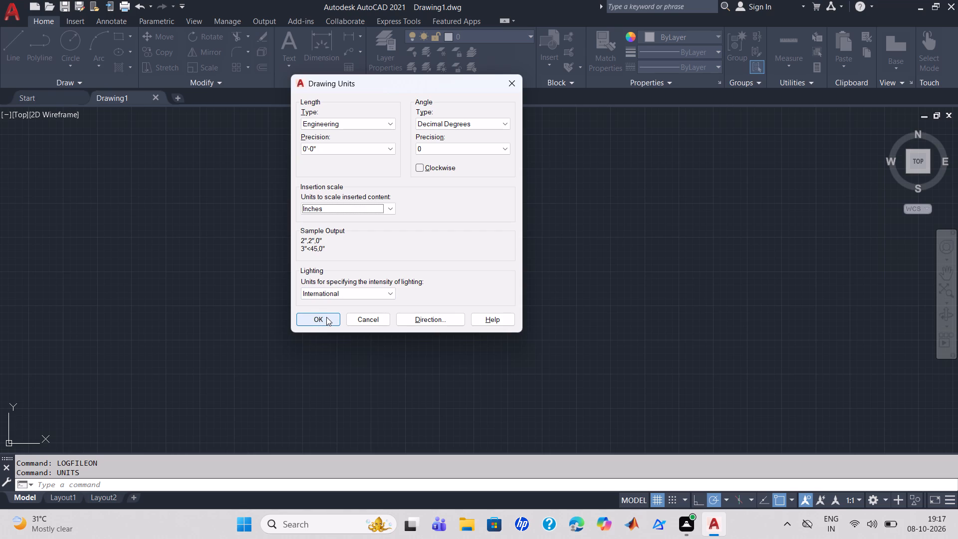
click(326, 317)
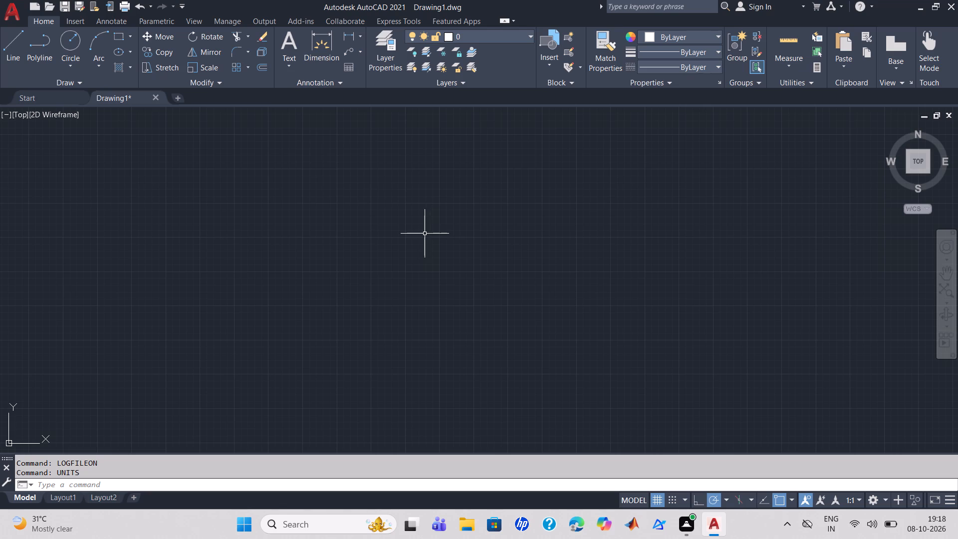
Modify the ISO-25 dimension style, setting its text height to 6".
key(d)
key(Return)
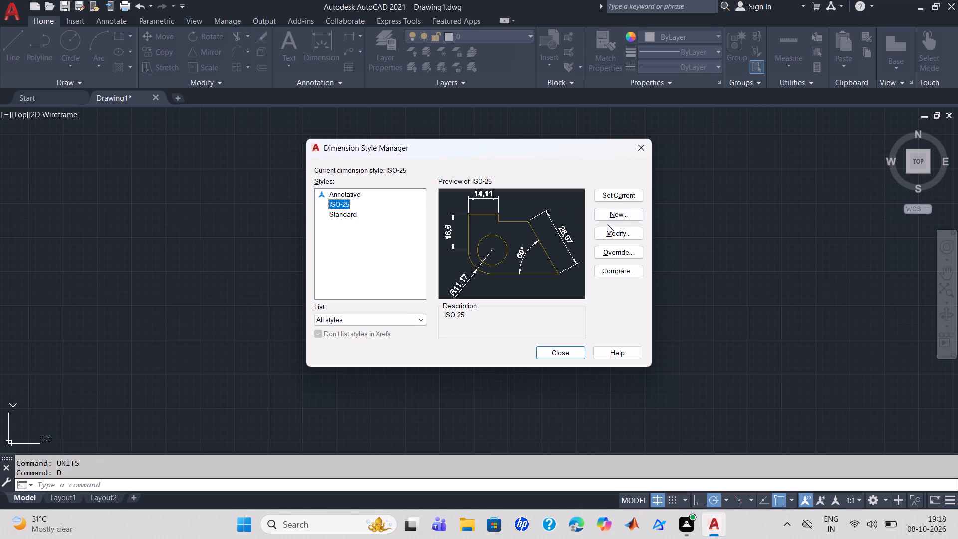
click(616, 236)
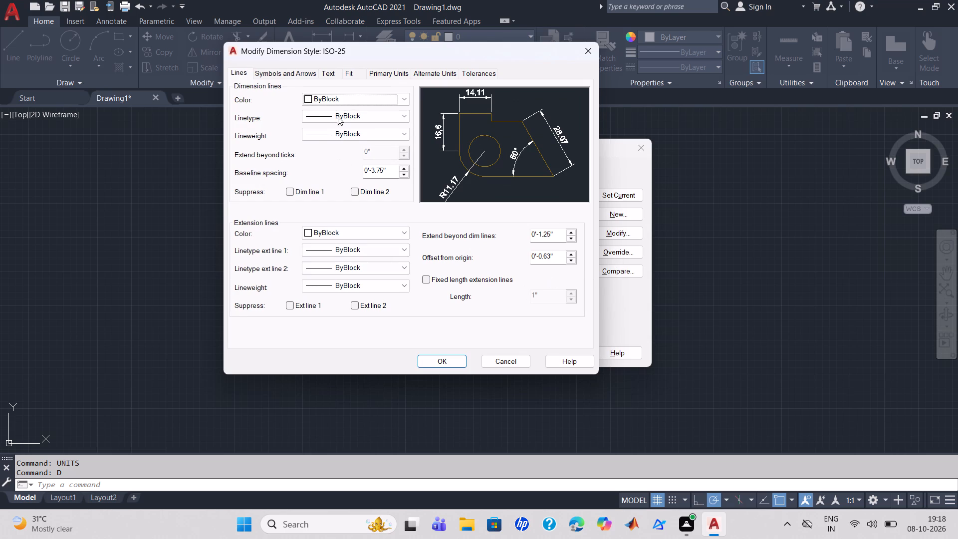
click(272, 71)
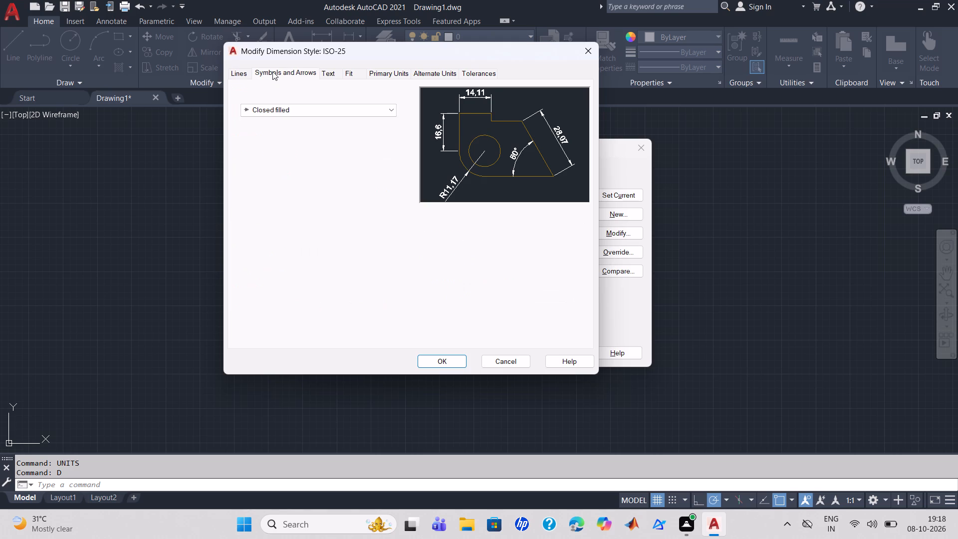
click(330, 77)
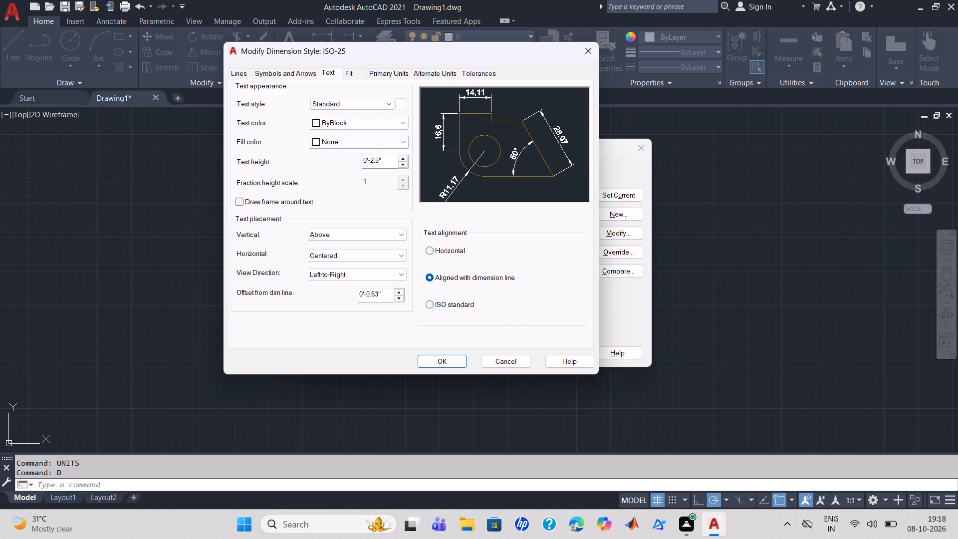
drag(383, 162, 359, 164)
key(6)
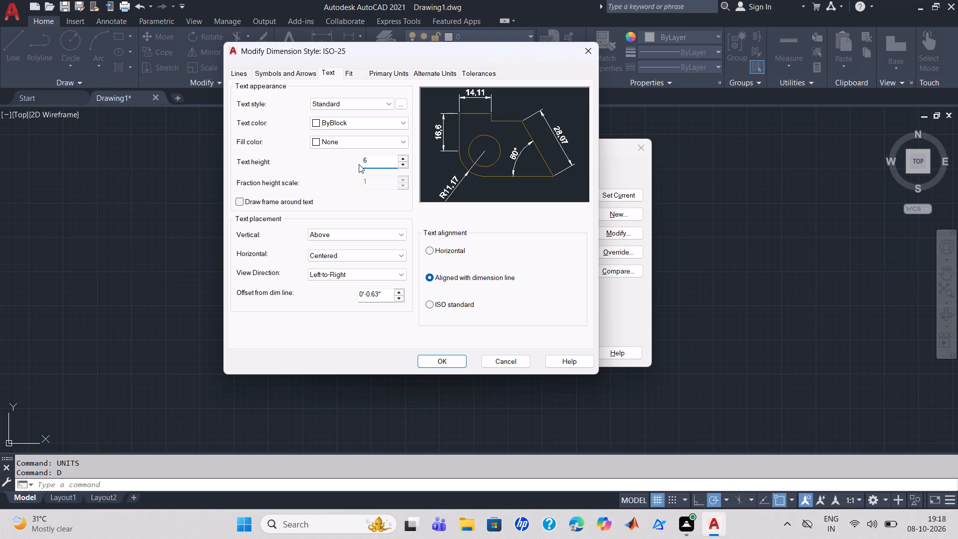
key(shift+quotedbl)
key(Return)
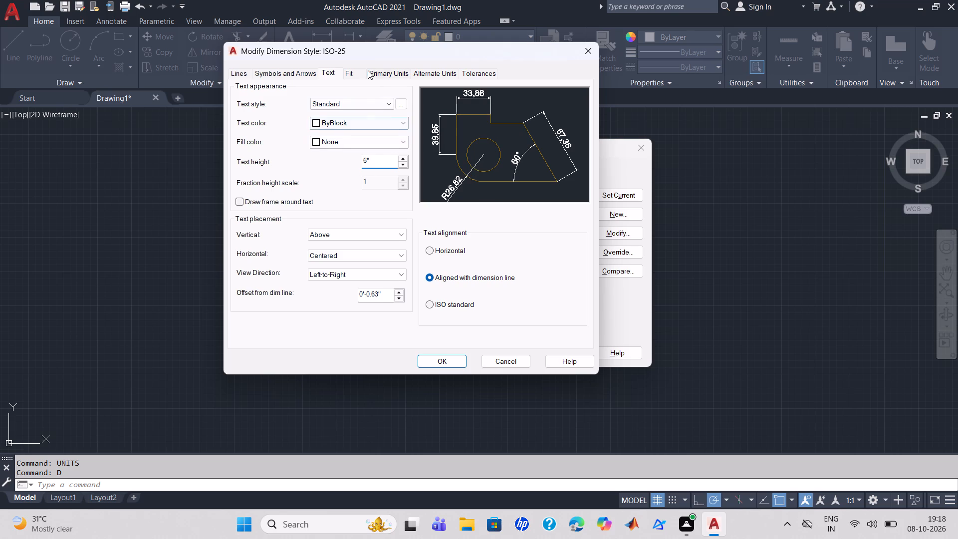
Set the ISO-25 dimension style's arrow size to 4".
click(359, 70)
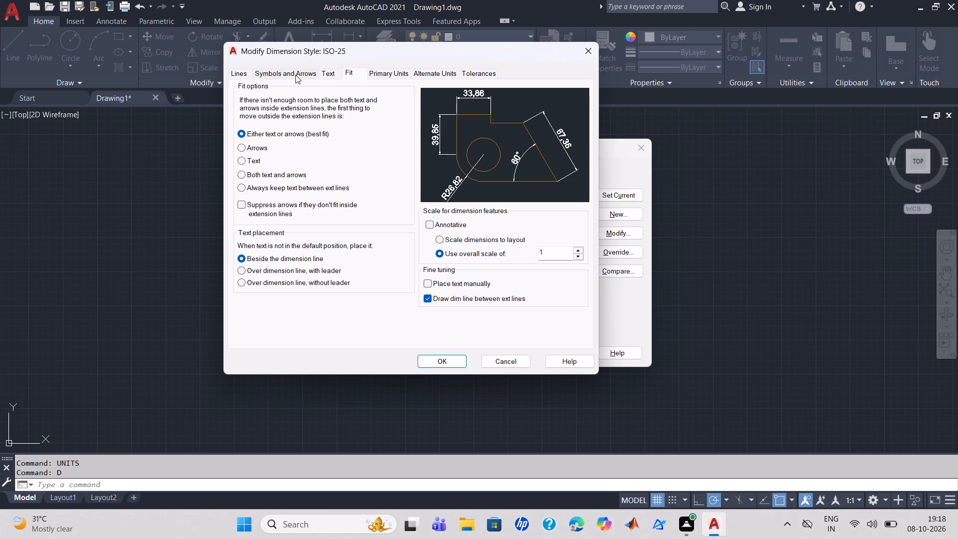
click(295, 75)
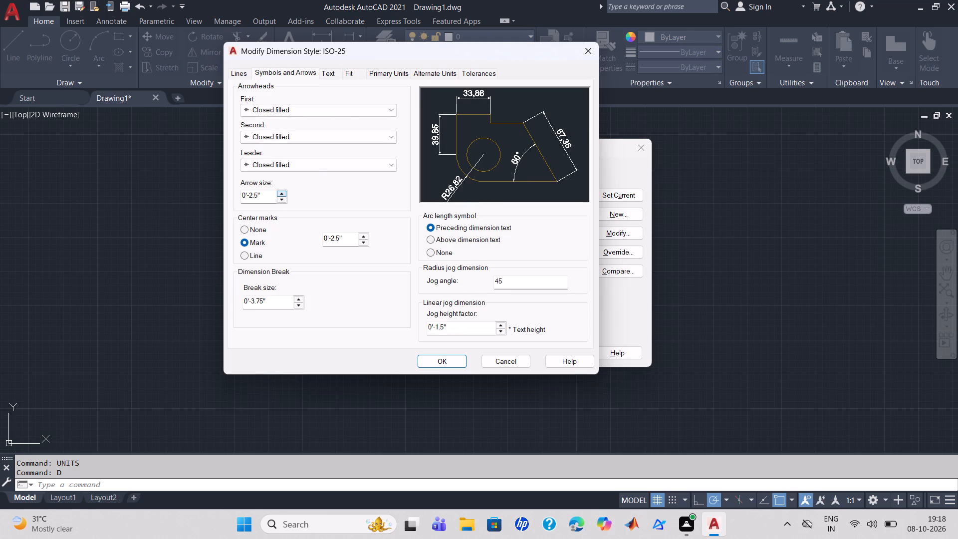
drag(270, 195, 233, 192)
key(4)
key(shift+quotedbl)
key(Return)
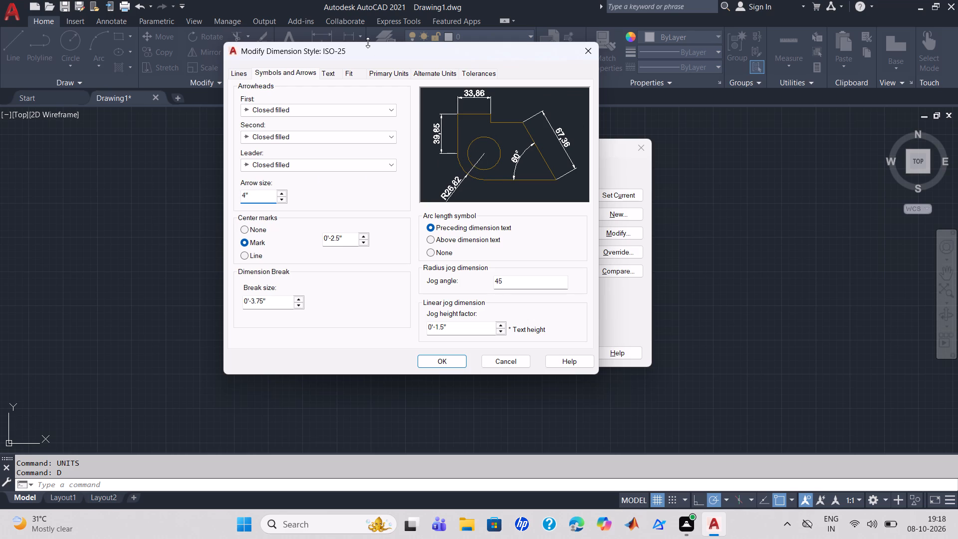
Set the ISO-25 style's primary linear units to Engineering format with 0'-0" precision.
click(432, 74)
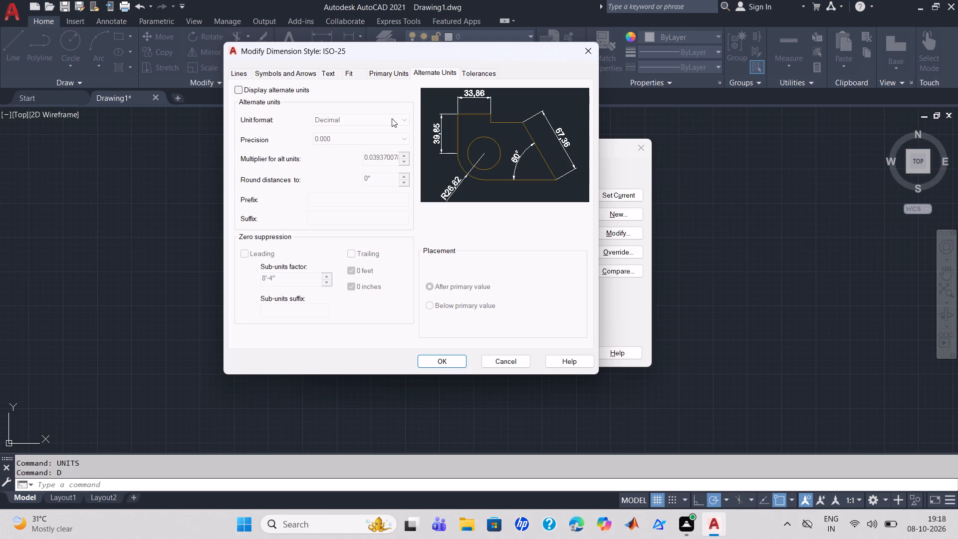
click(392, 73)
click(396, 94)
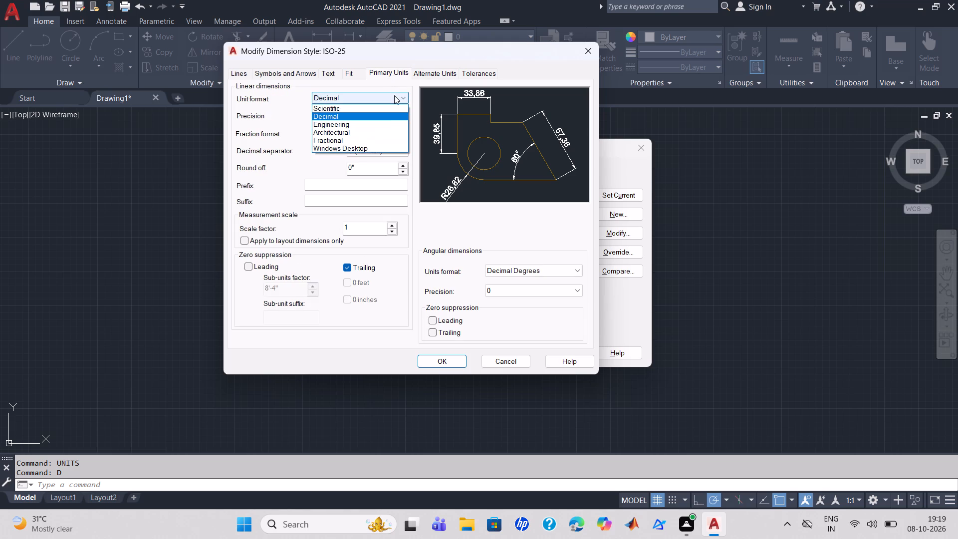
click(377, 123)
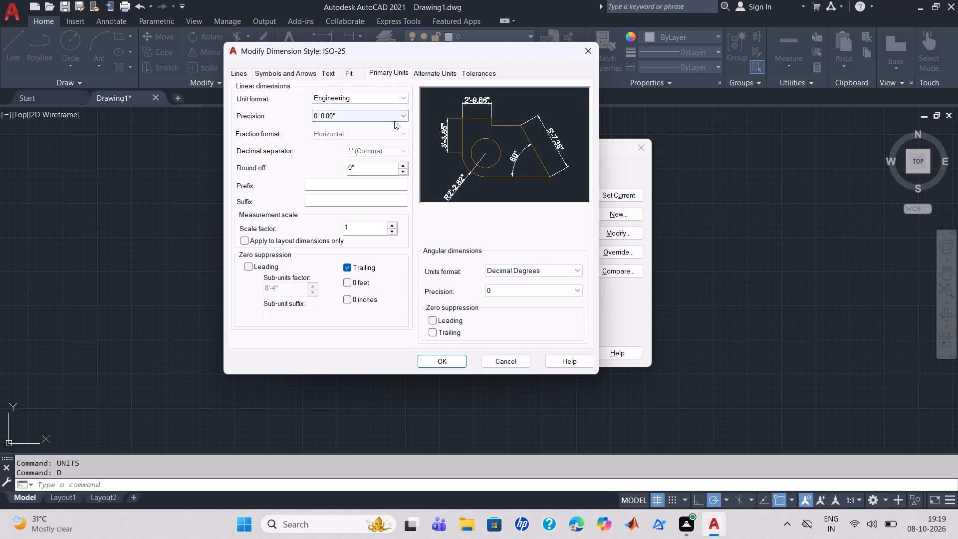
click(400, 111)
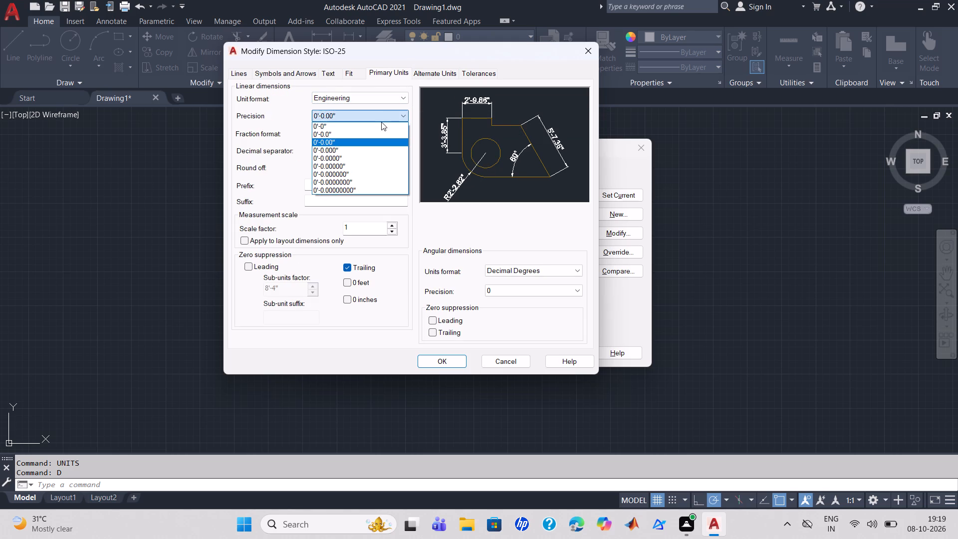
click(375, 126)
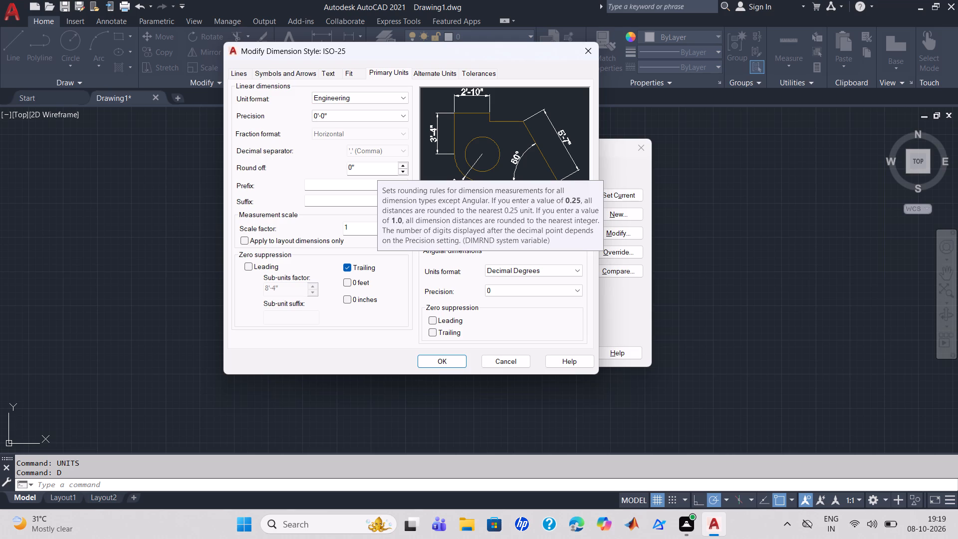
click(0, 528)
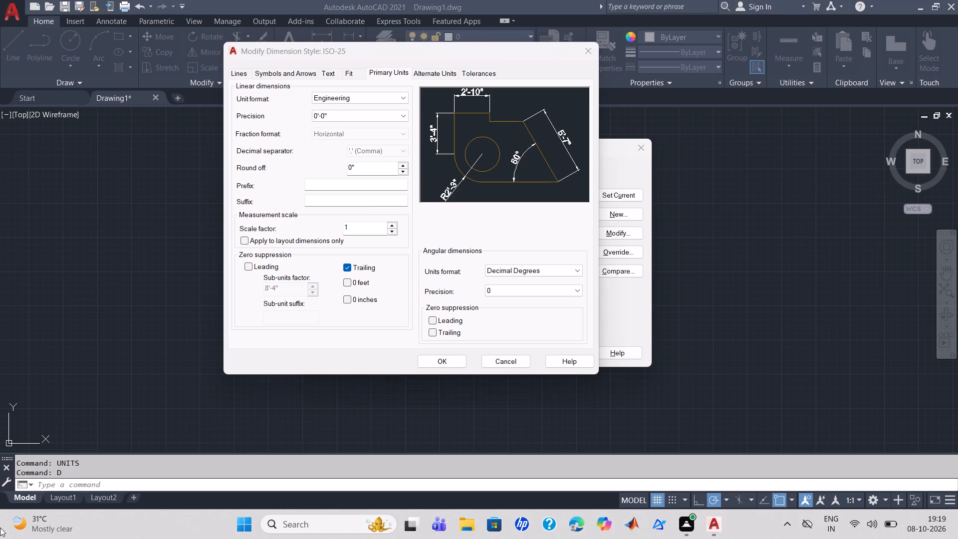
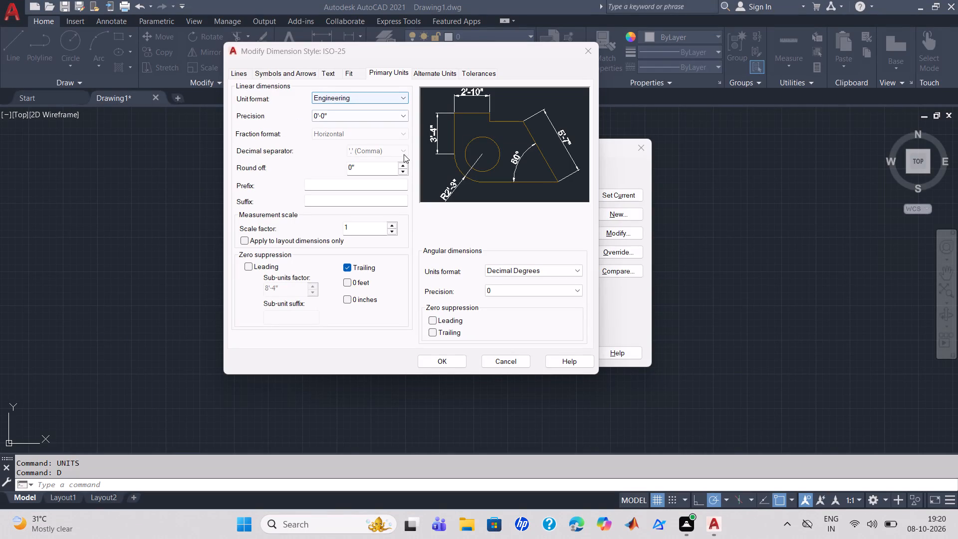
Set the ISO-25 style's linear dimension round-off to 6" and apply the style modifications.
drag(361, 171, 333, 168)
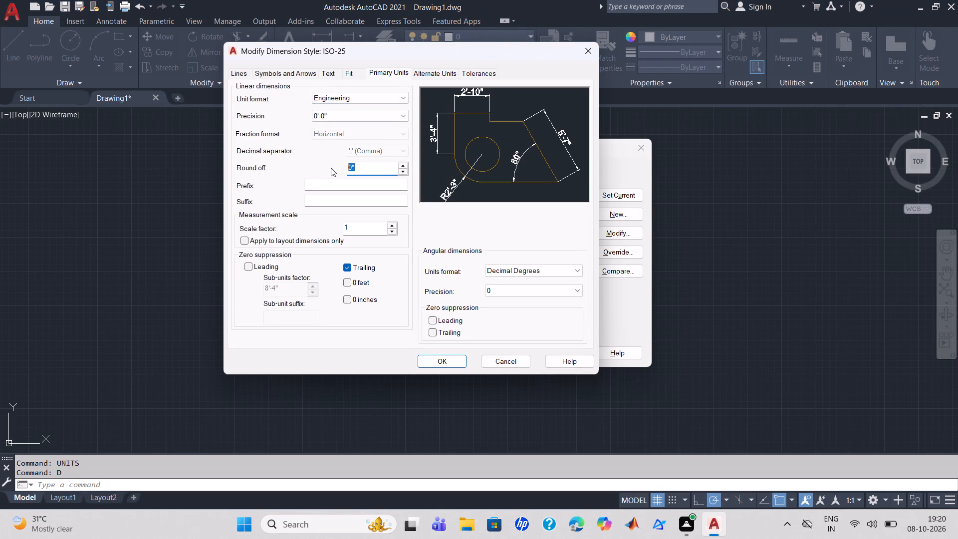
key(6)
key(shift+quotedbl)
key(Return)
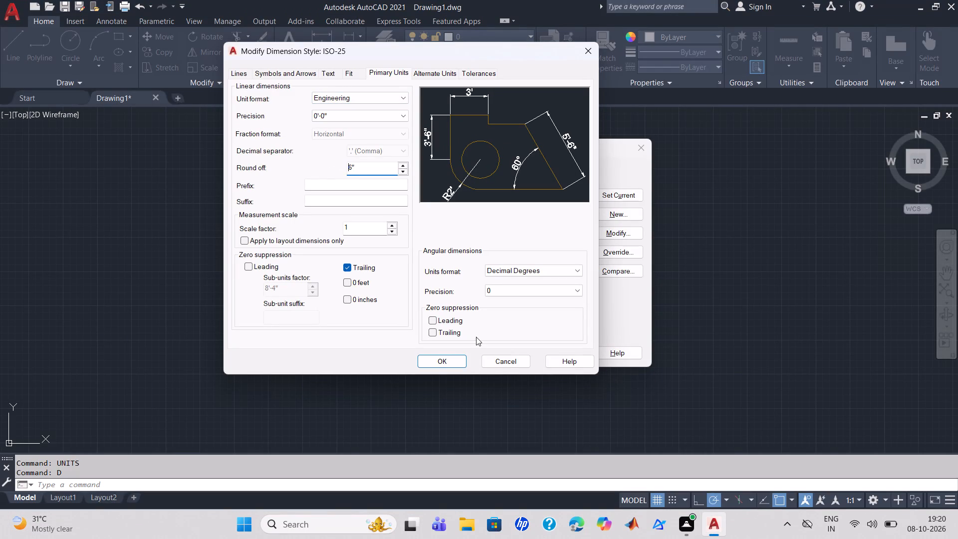
click(452, 359)
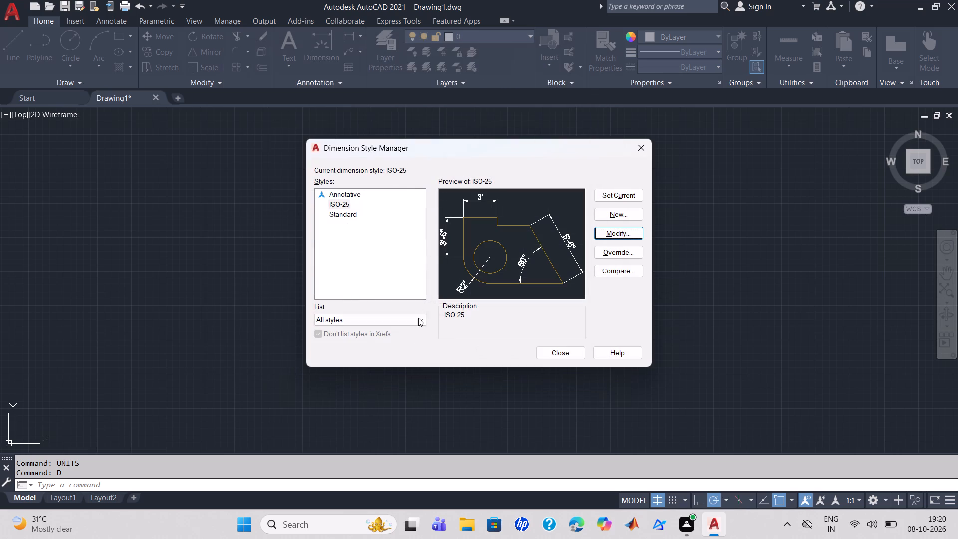
Set ISO-25 as the current dimension style and close the Dimension Style Manager.
click(629, 196)
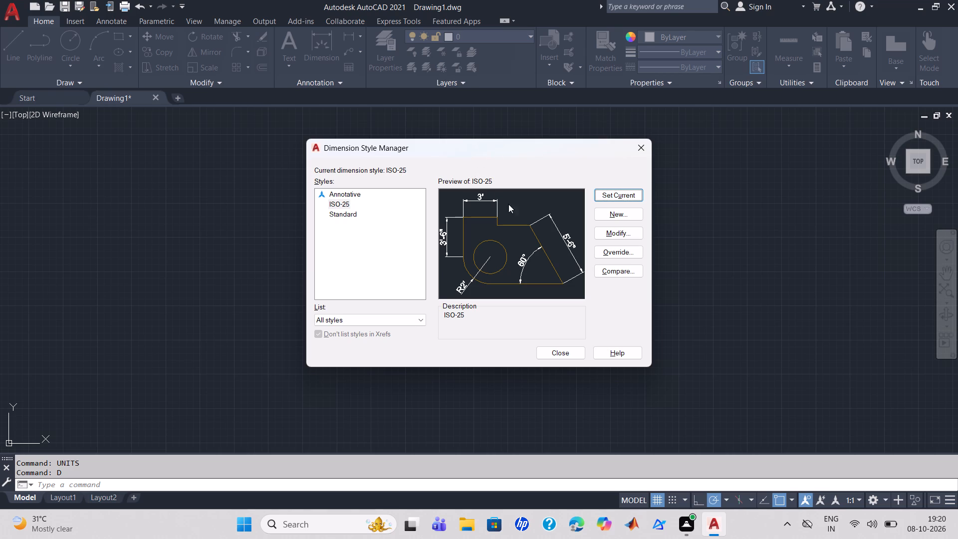
click(610, 195)
click(577, 354)
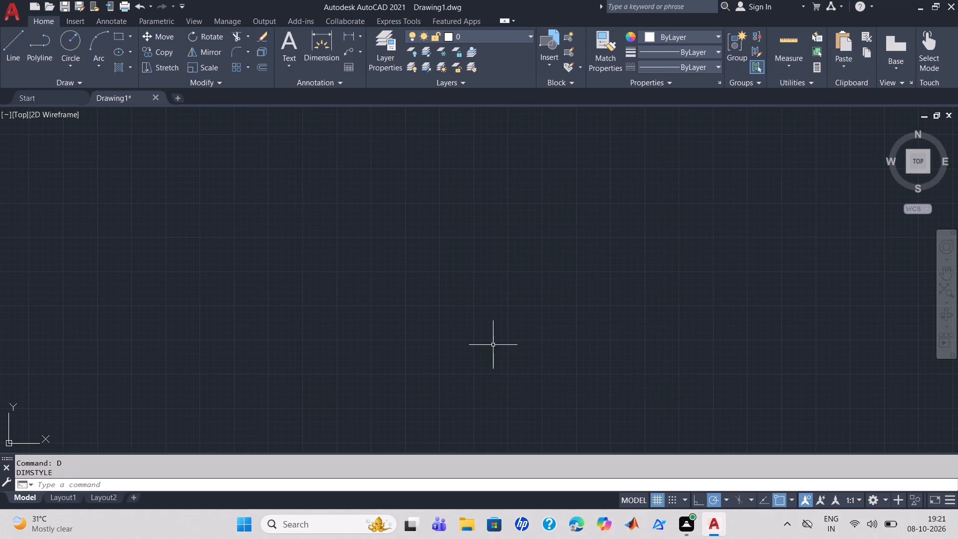
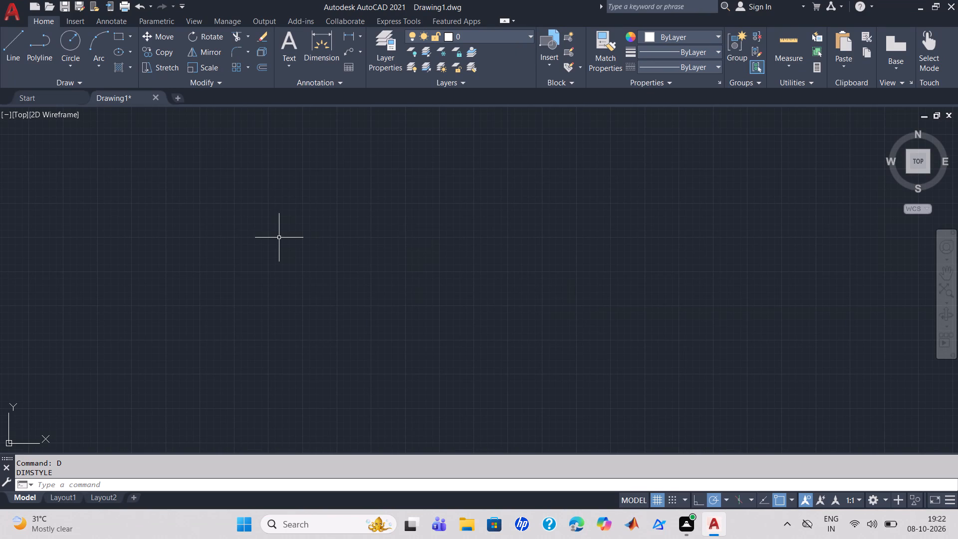
Draw a rectangle 31'6" long and 31'6" wide in the empty drawing area, using the Dimensions option.
click(117, 37)
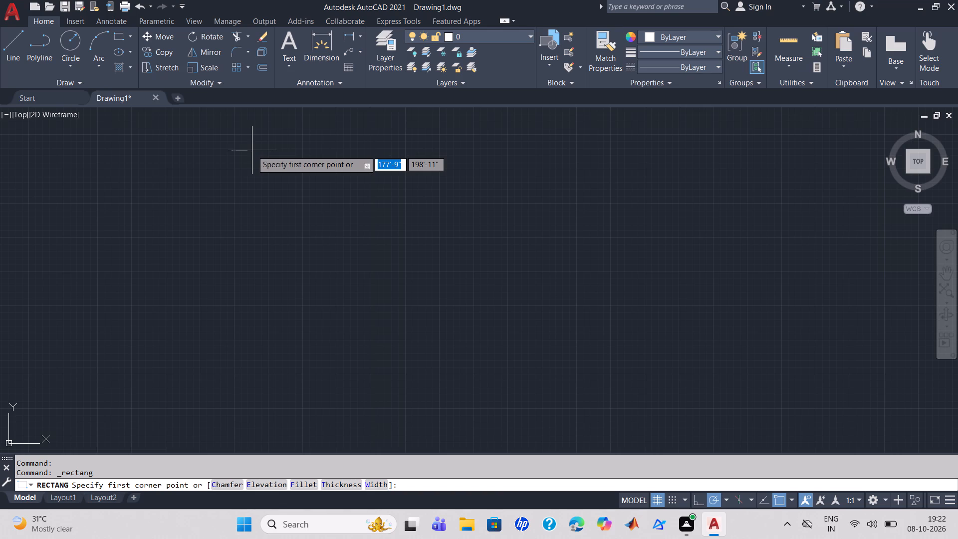
click(221, 156)
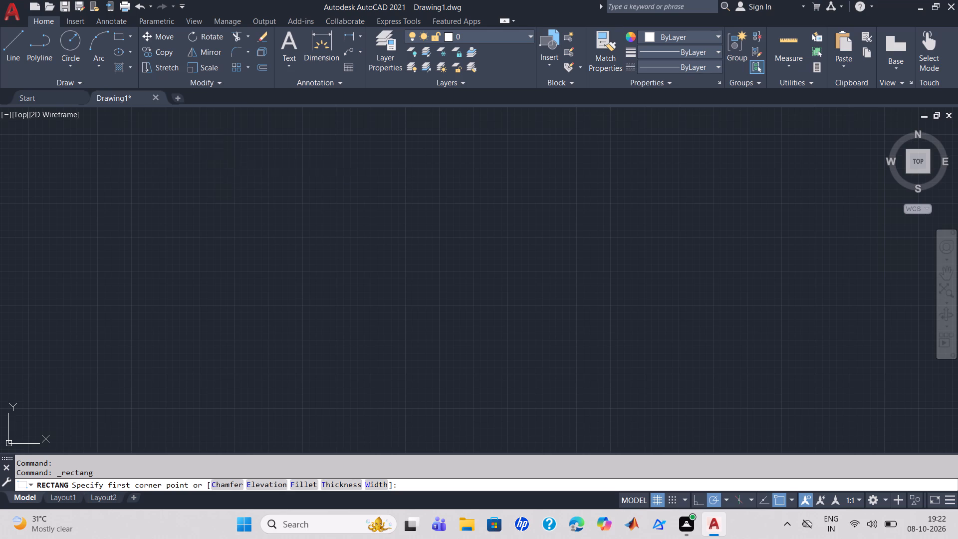
key(d)
key(Return)
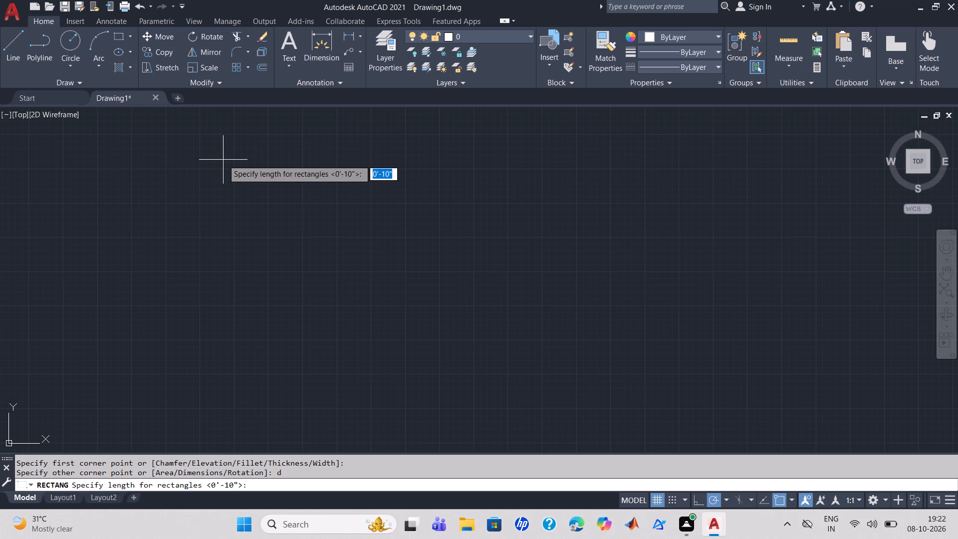
text(31)
text('6)
key(Return)
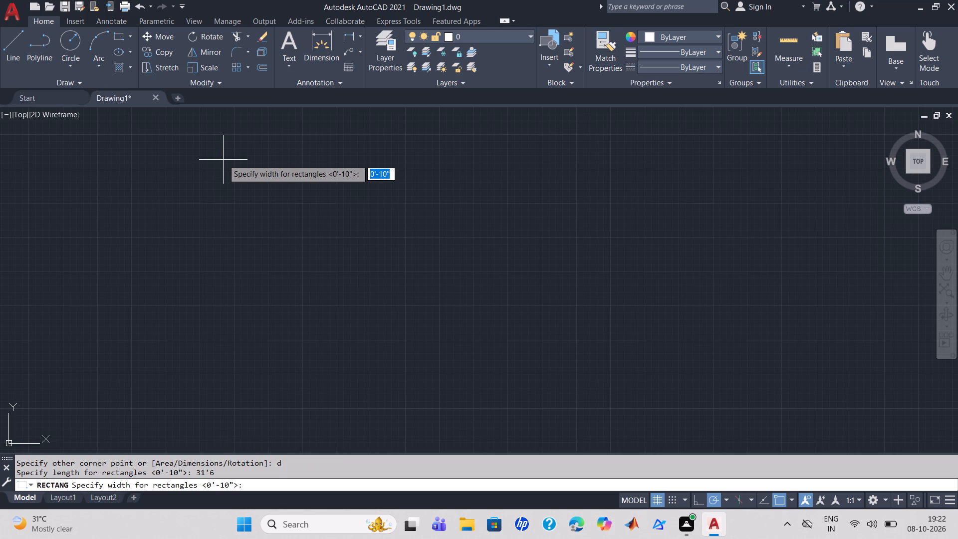
text(31)
text('6)
key(apostrophe)
key(BackSpace)
key(Return)
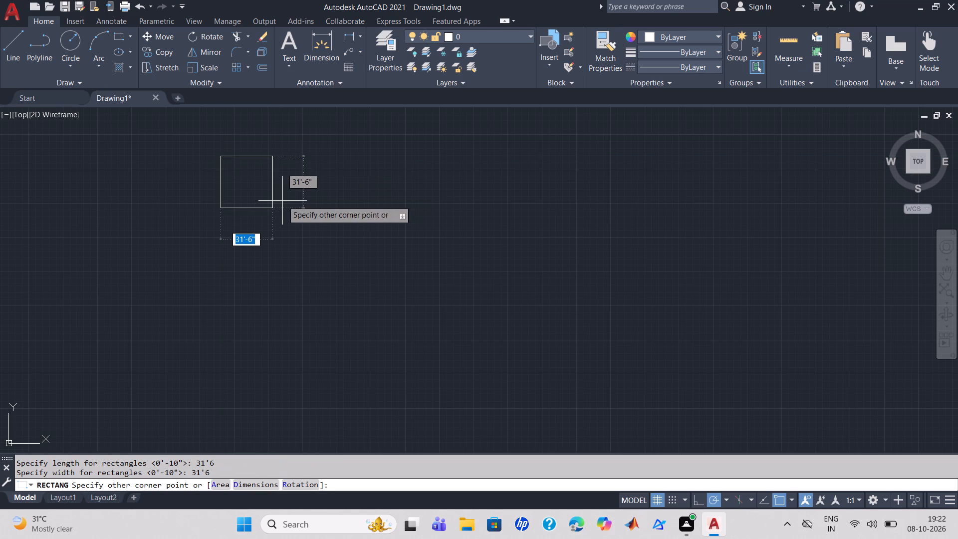
click(283, 216)
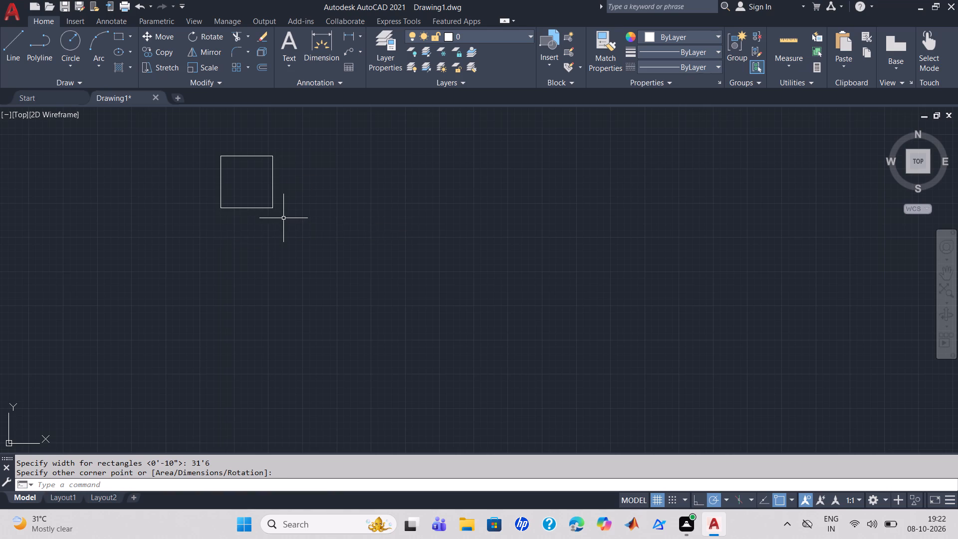
Explode the 31'6" square into separate lines.
scroll(284, 220, up, 3)
middle_drag(286, 209, 501, 450)
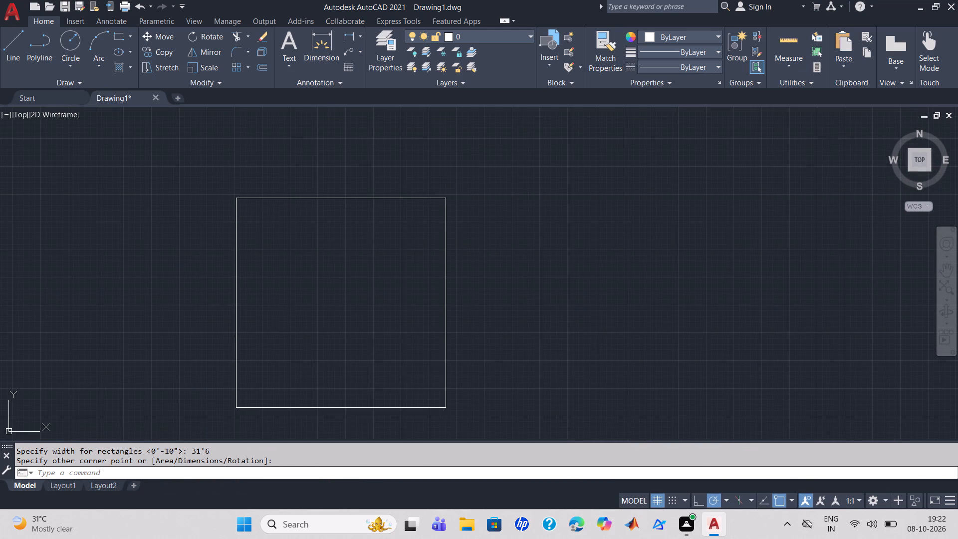
scroll(502, 443, up, 2)
middle_drag(499, 424, 580, 453)
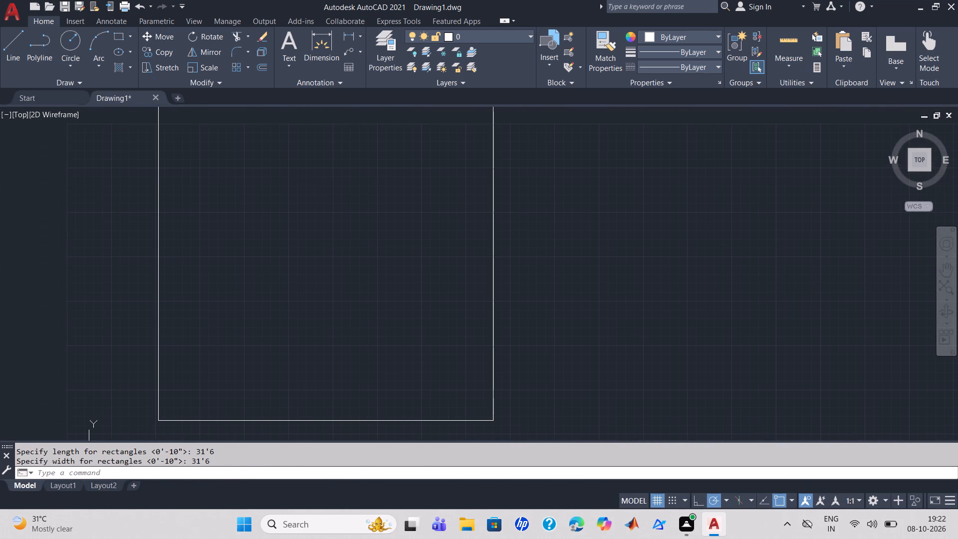
scroll(583, 363, down, 1)
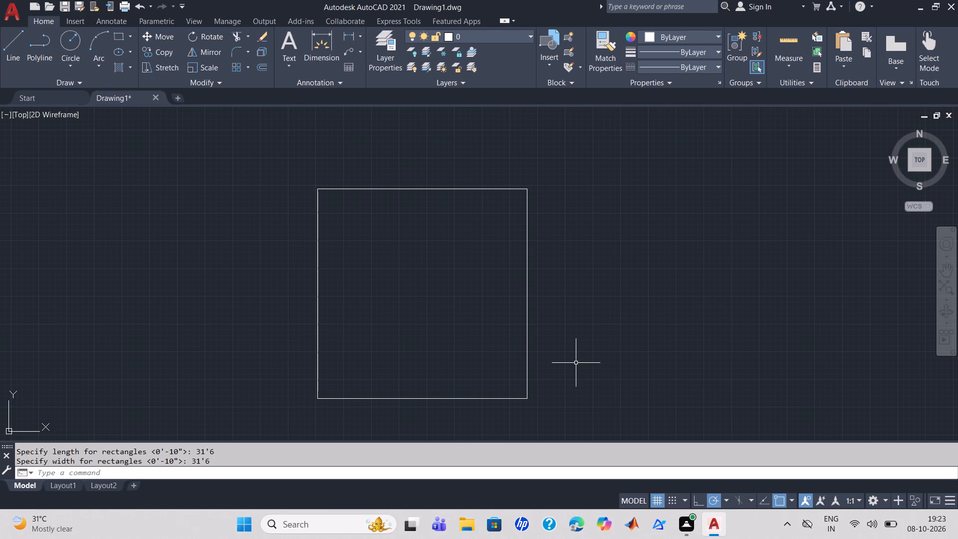
click(536, 410)
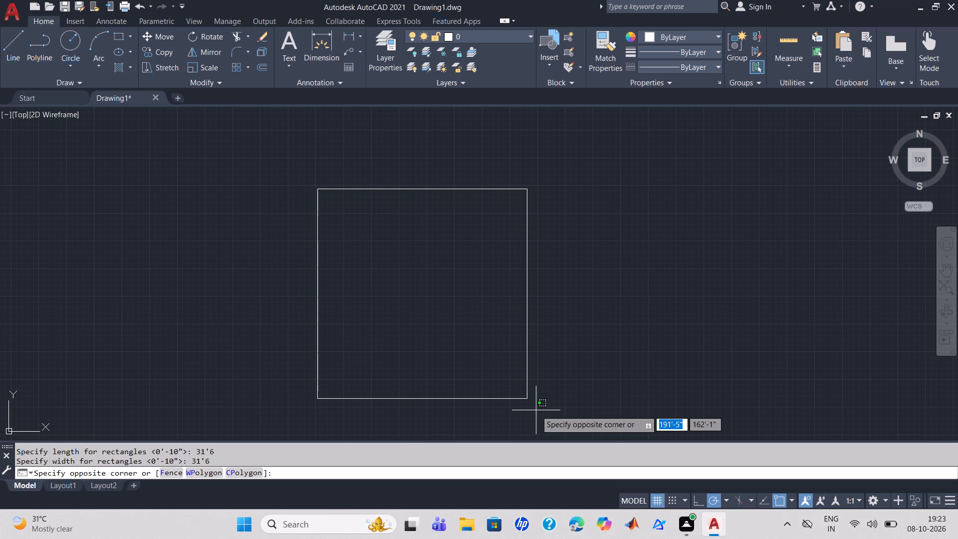
key(Escape)
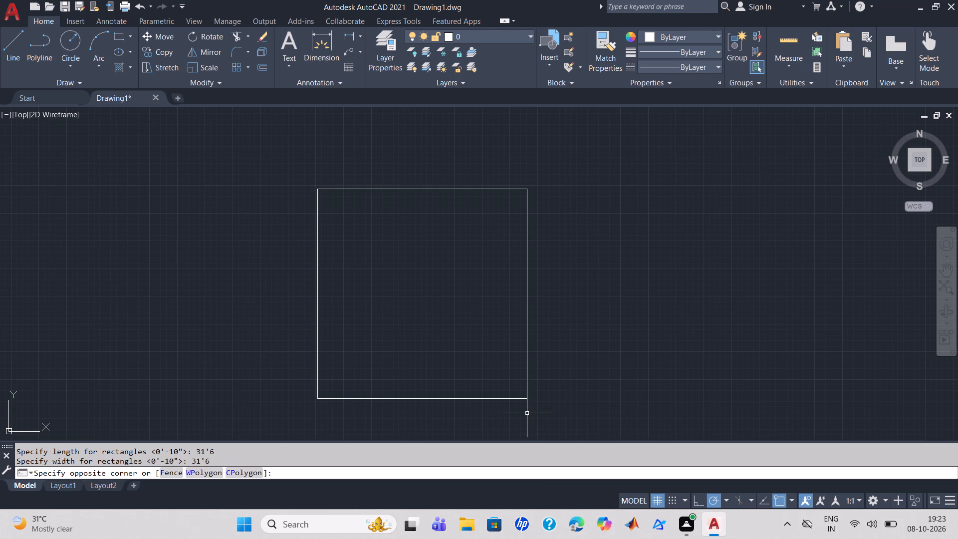
key(x)
key(Return)
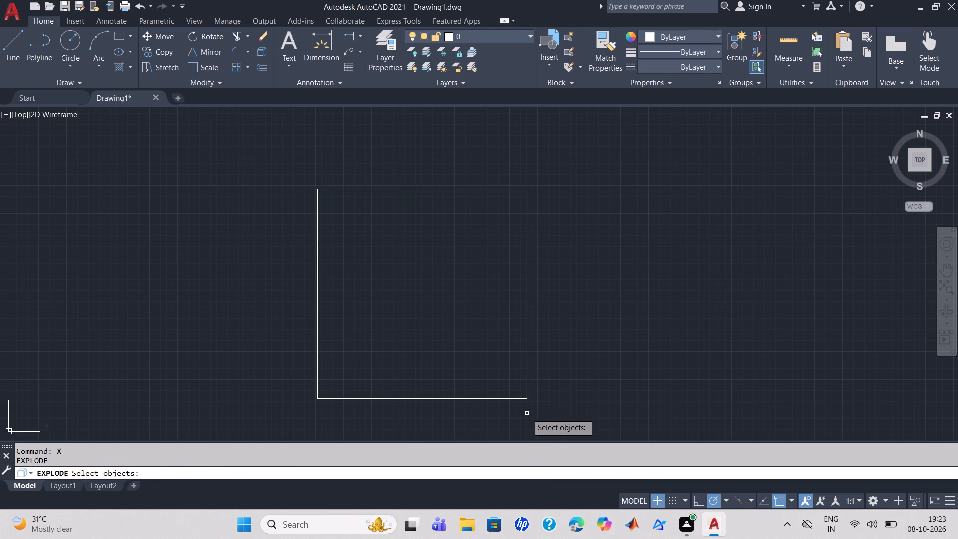
click(548, 419)
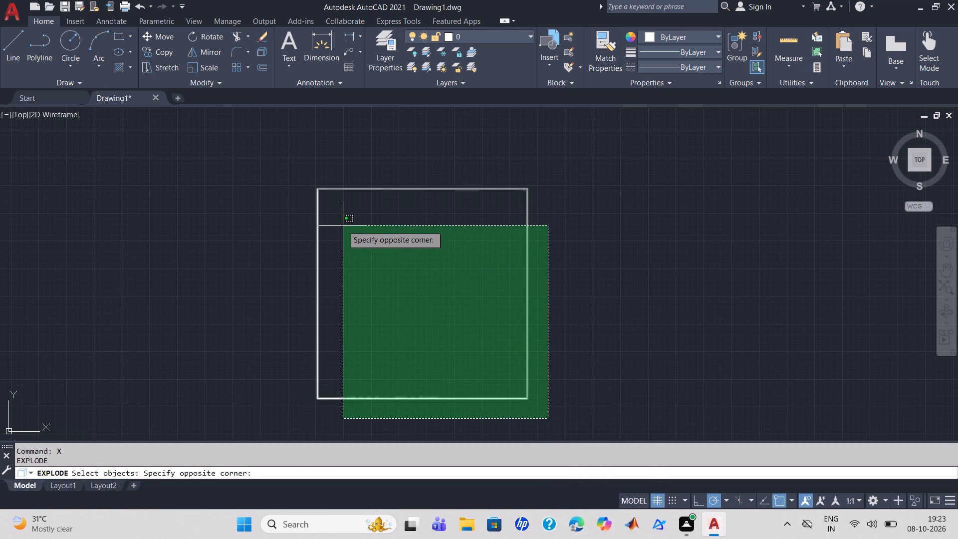
click(305, 159)
key(Return)
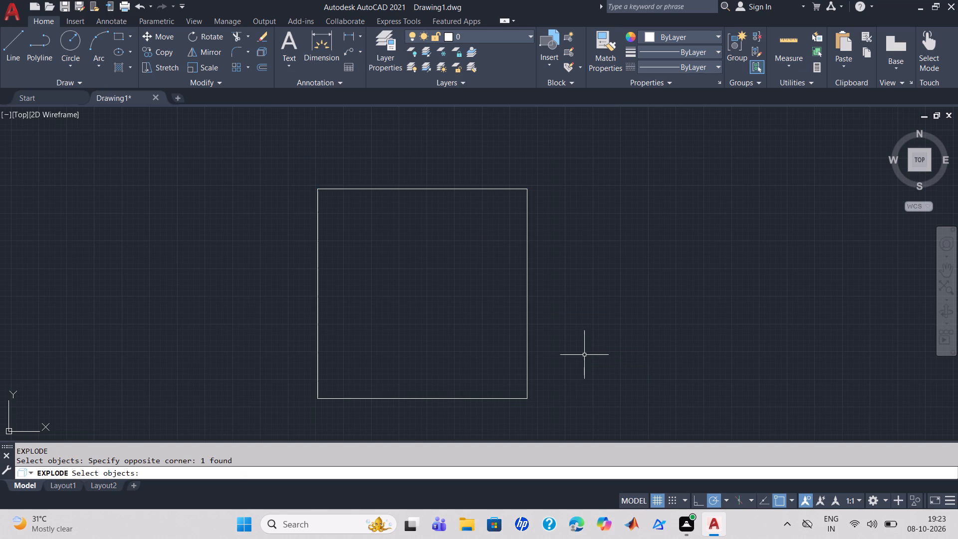
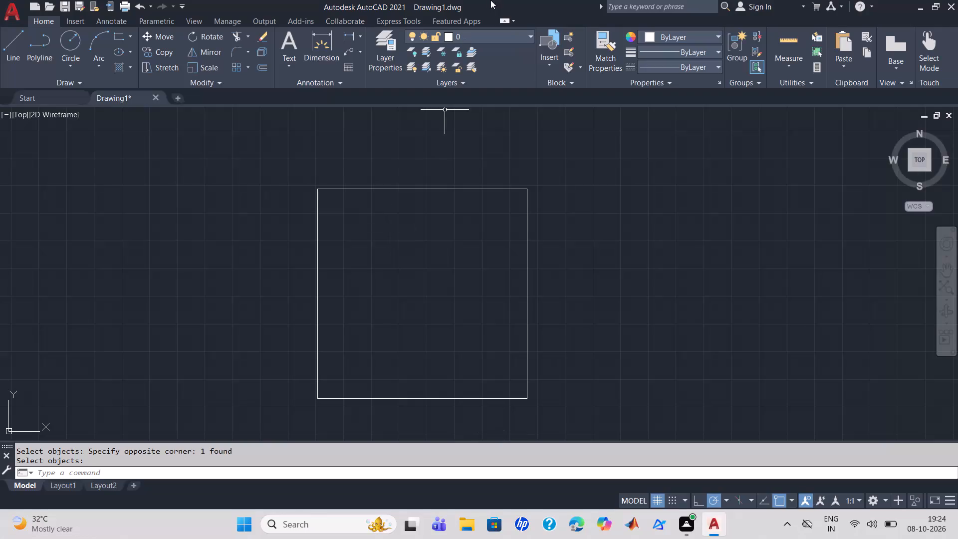
Offset the square's bottom edge 13'6" upward into the square.
scroll(467, 231, up, 1)
scroll(462, 252, down, 1)
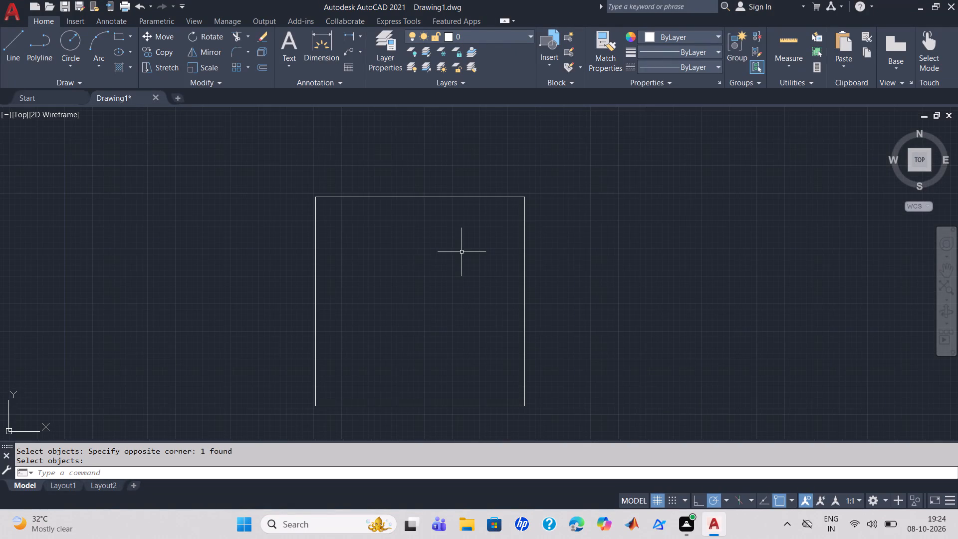
key(o)
key(Return)
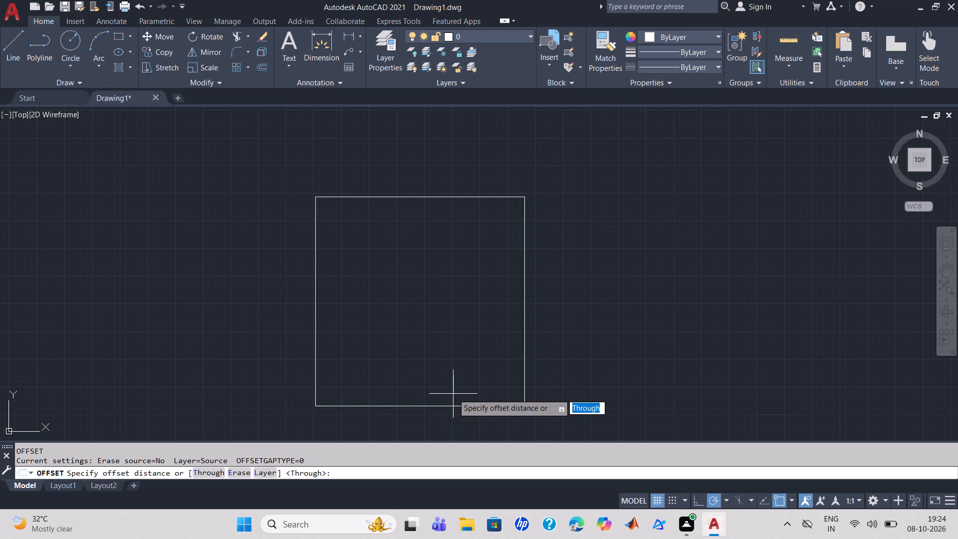
key(1)
key(3)
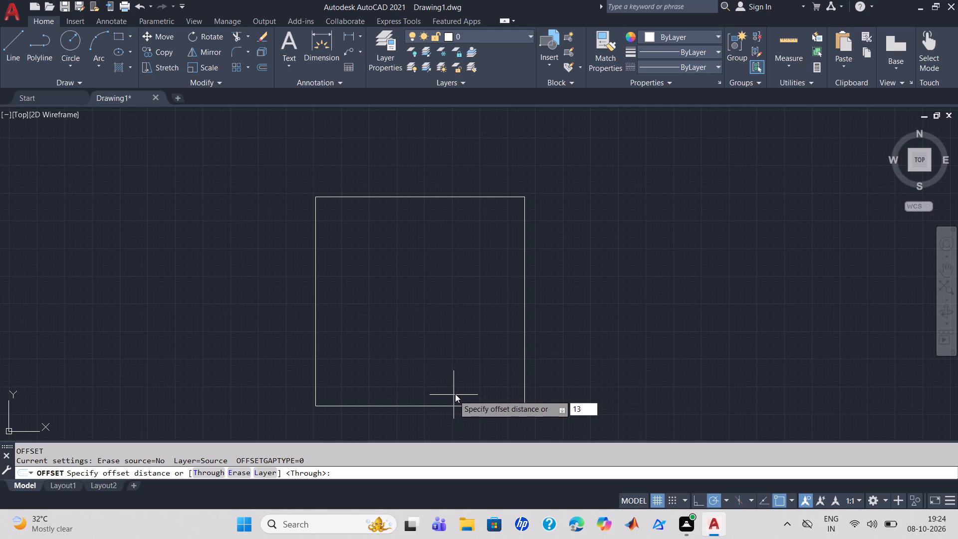
text('6)
key(Return)
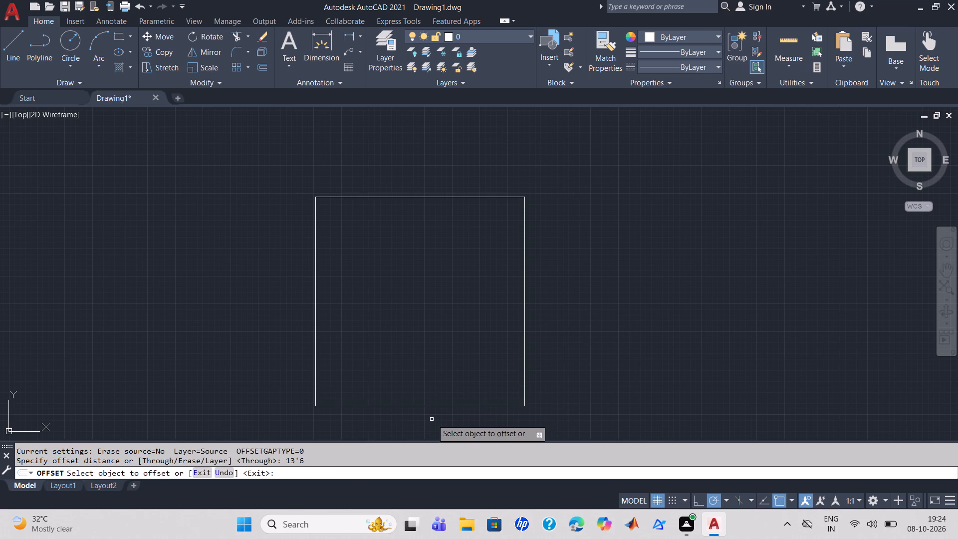
click(441, 407)
click(439, 365)
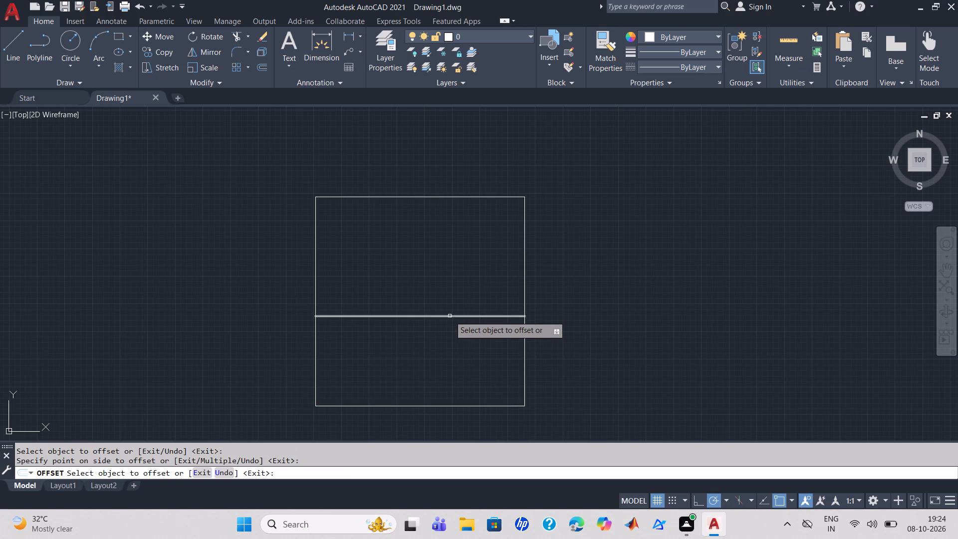
Offset the square's bottom edge 24' upward to add a second horizontal line.
click(445, 406)
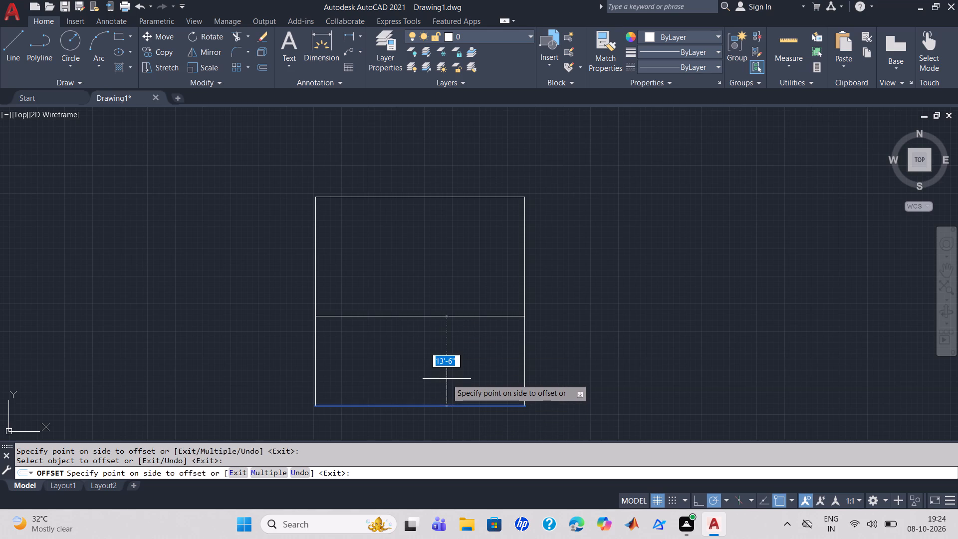
key(2)
text(4')
key(Return)
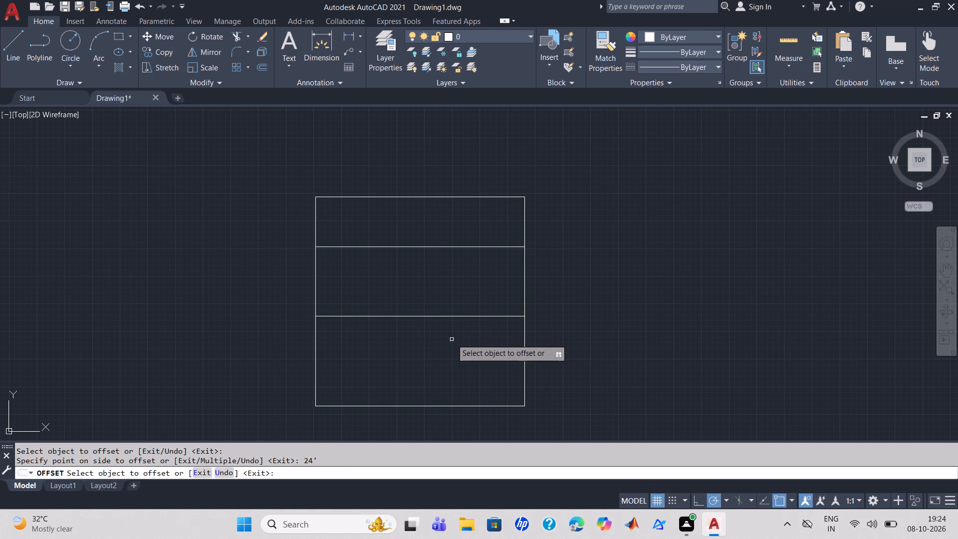
click(449, 297)
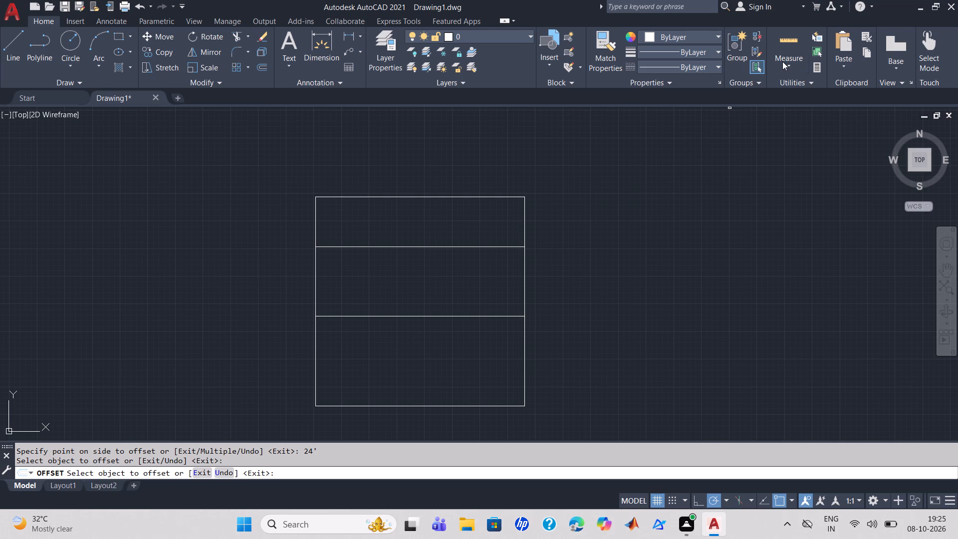
Quick-measure the band between the square's top edge and the upper offset line.
click(784, 42)
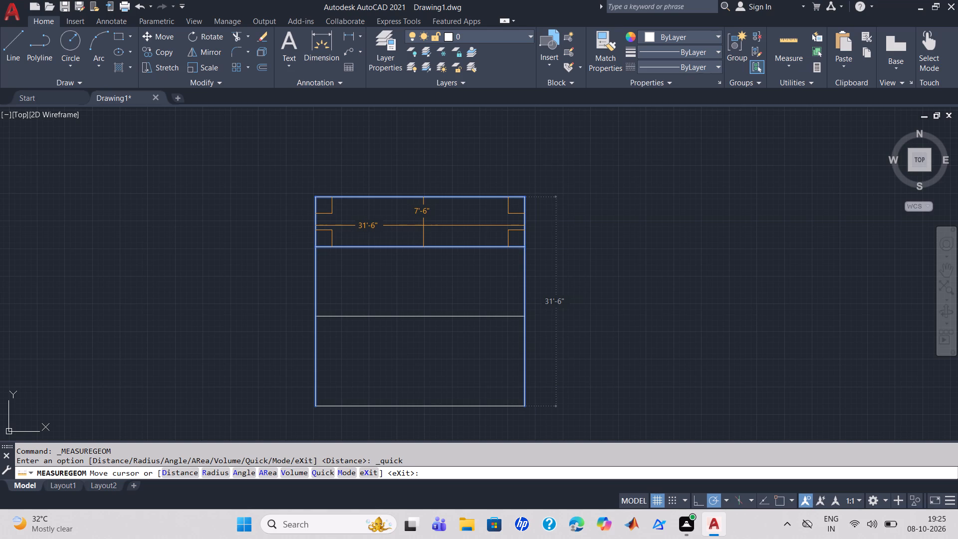
key(Escape)
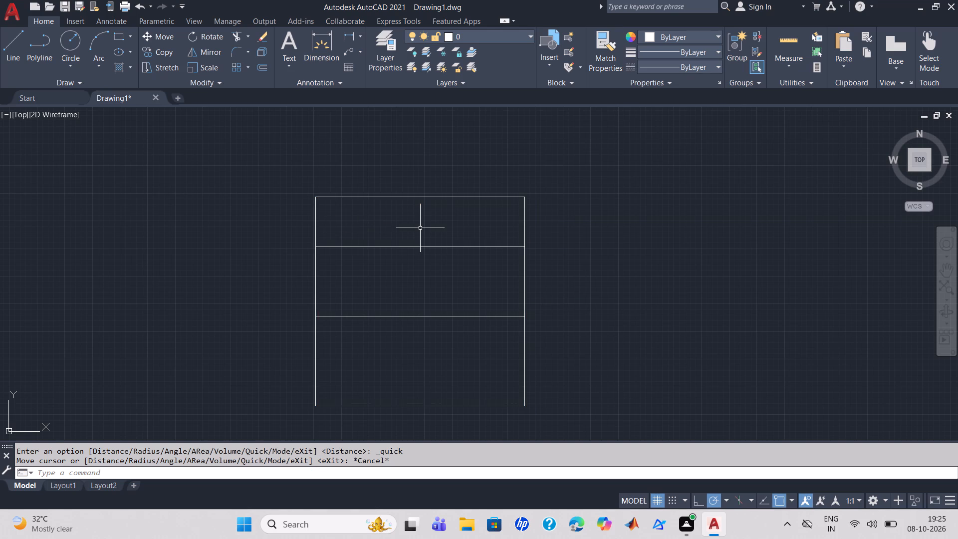
Offset the square's top edge 4' downward into the upper band.
key(o)
key(Return)
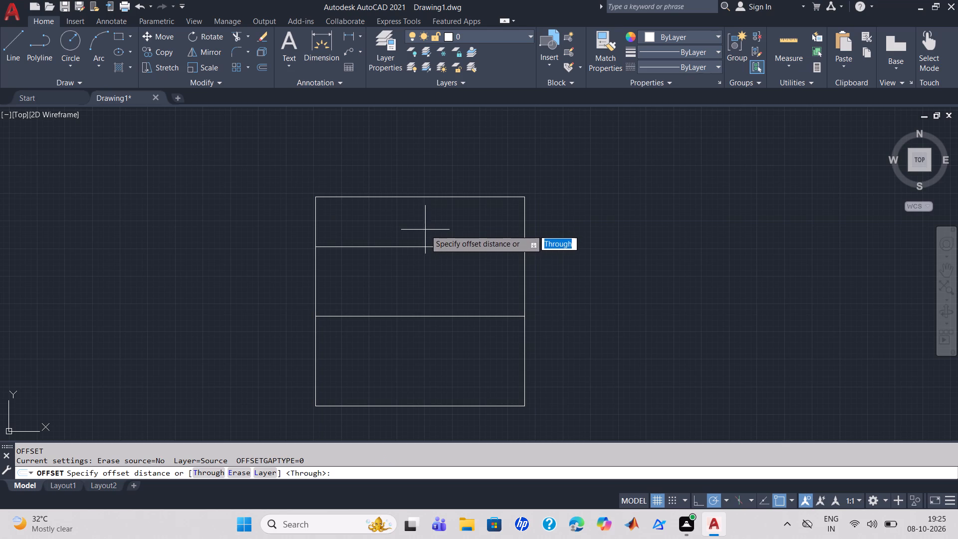
key(3)
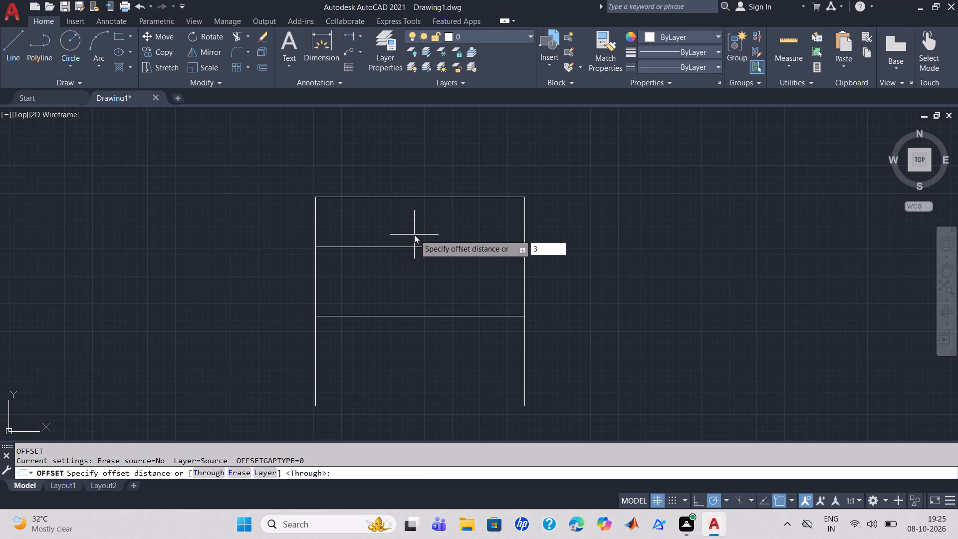
key(BackSpace)
key(4)
key(apostrophe)
key(Return)
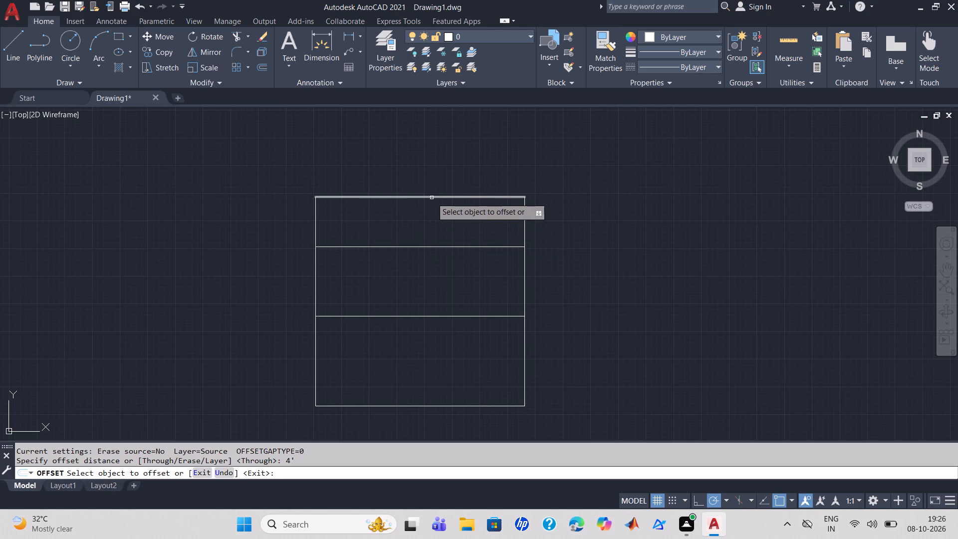
click(432, 197)
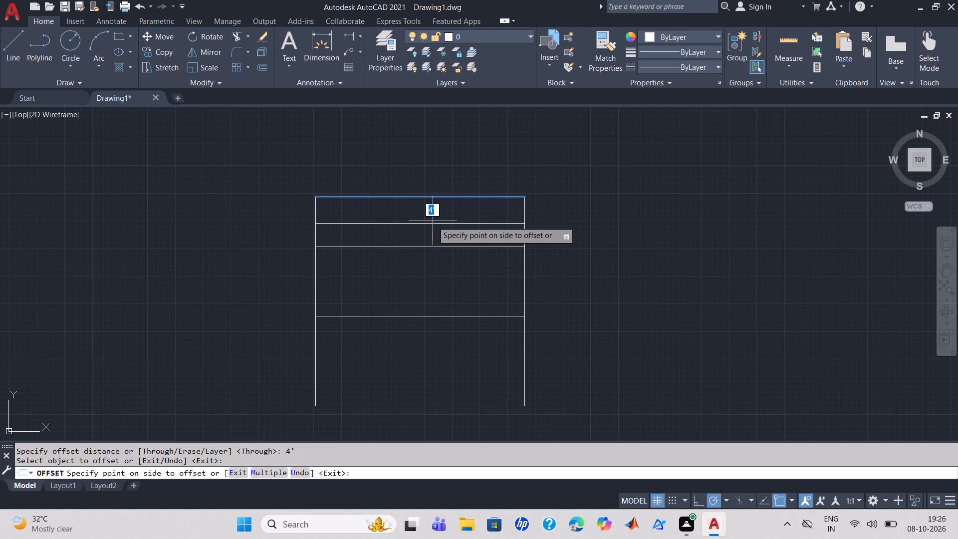
click(433, 221)
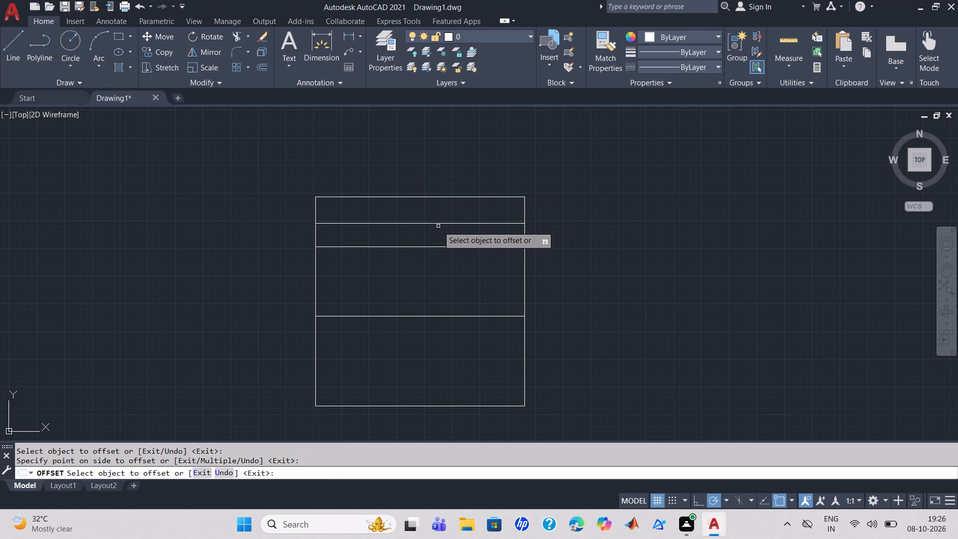
Offset both the line 4' below the top edge and the top edge itself 4" downward.
click(444, 224)
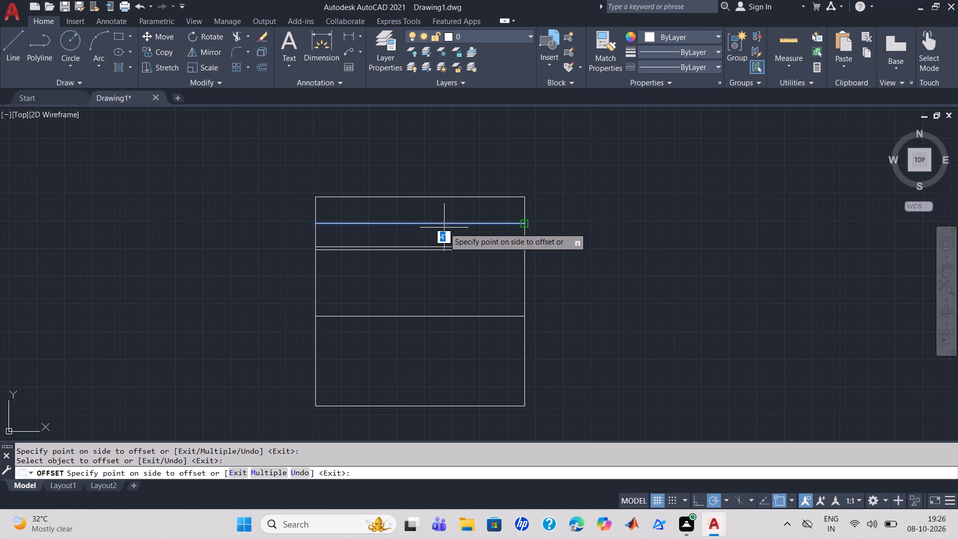
key(4)
key(Return)
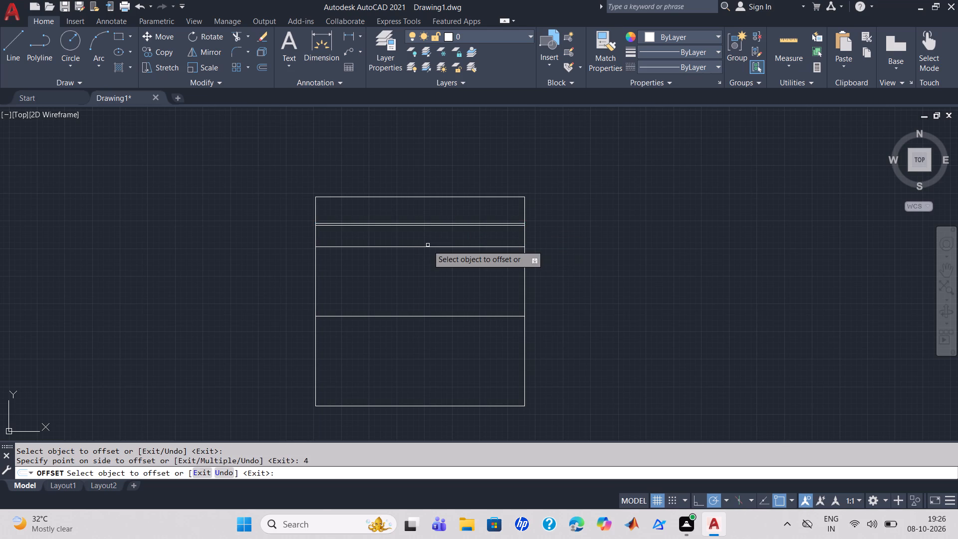
click(348, 197)
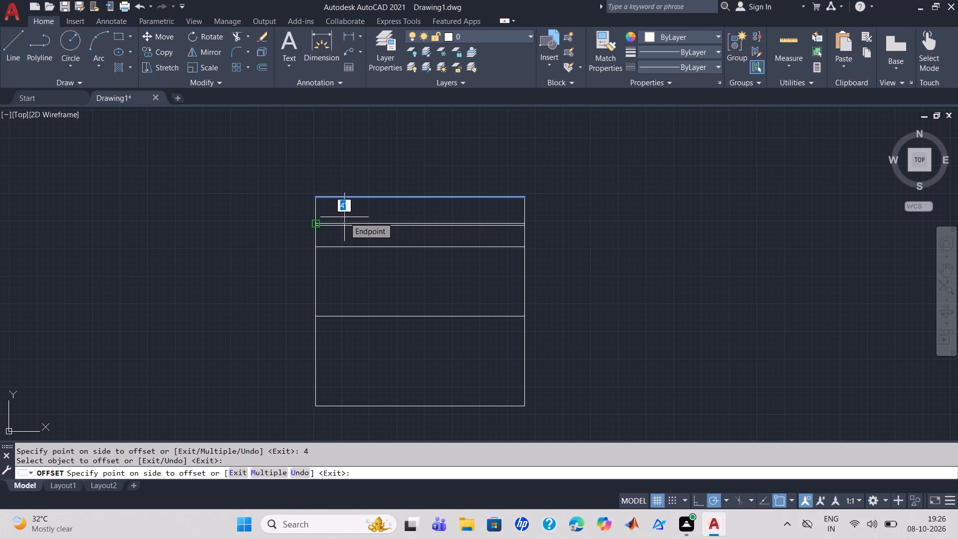
key(4)
key(Return)
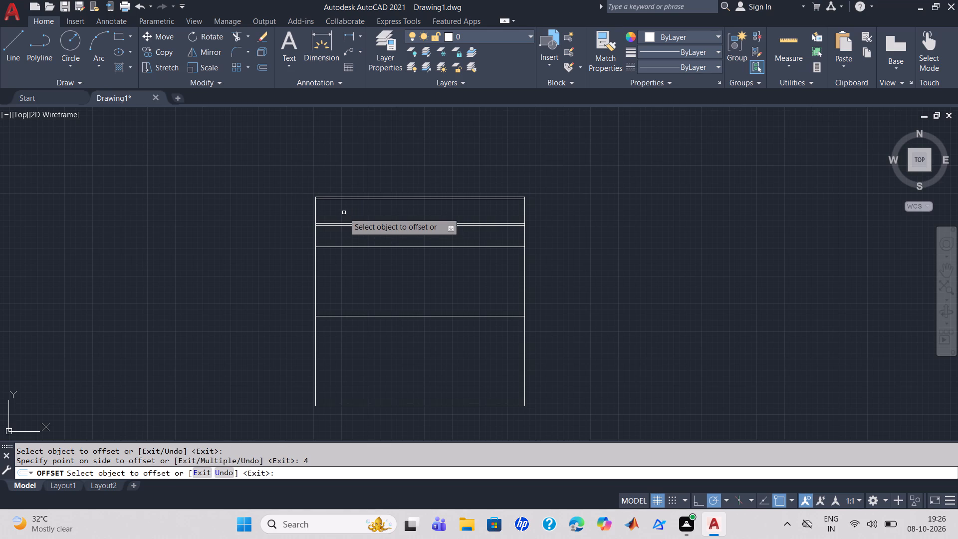
click(344, 213)
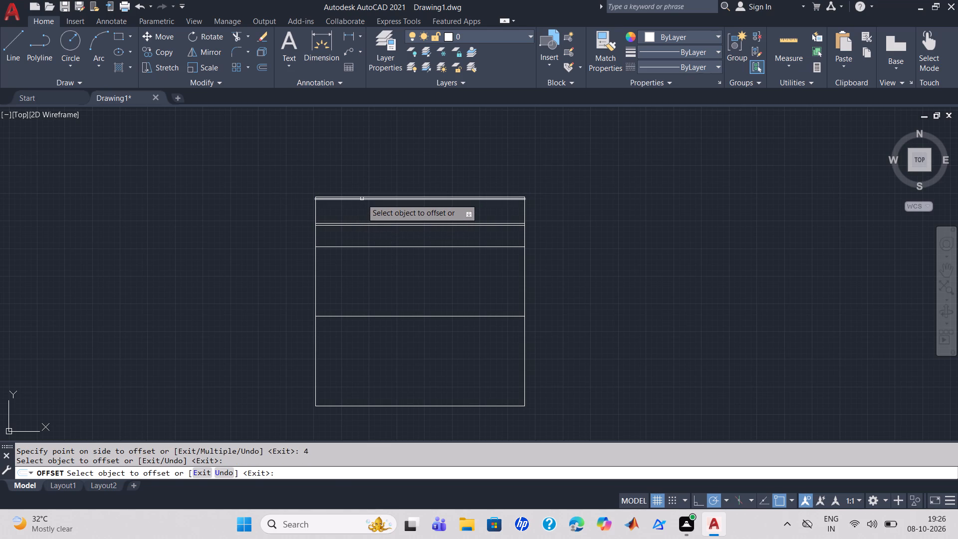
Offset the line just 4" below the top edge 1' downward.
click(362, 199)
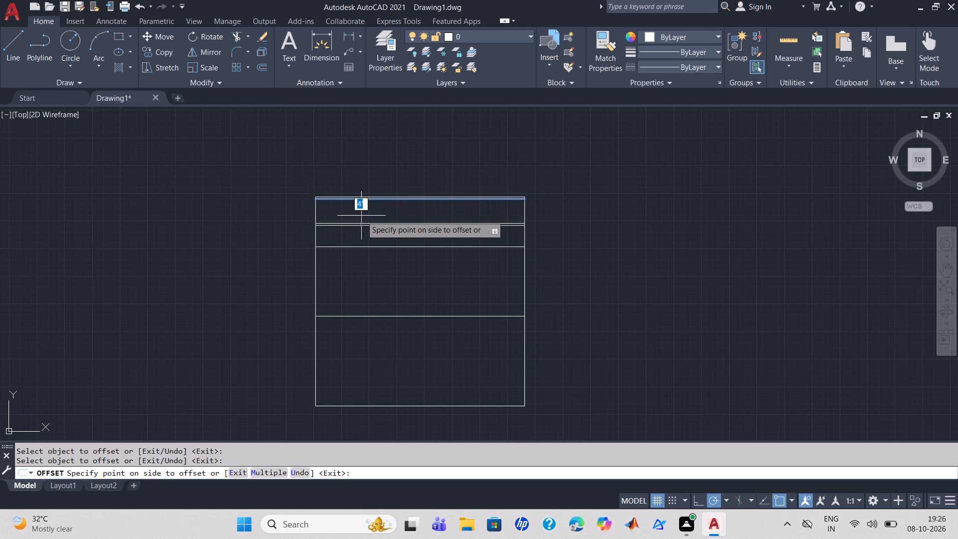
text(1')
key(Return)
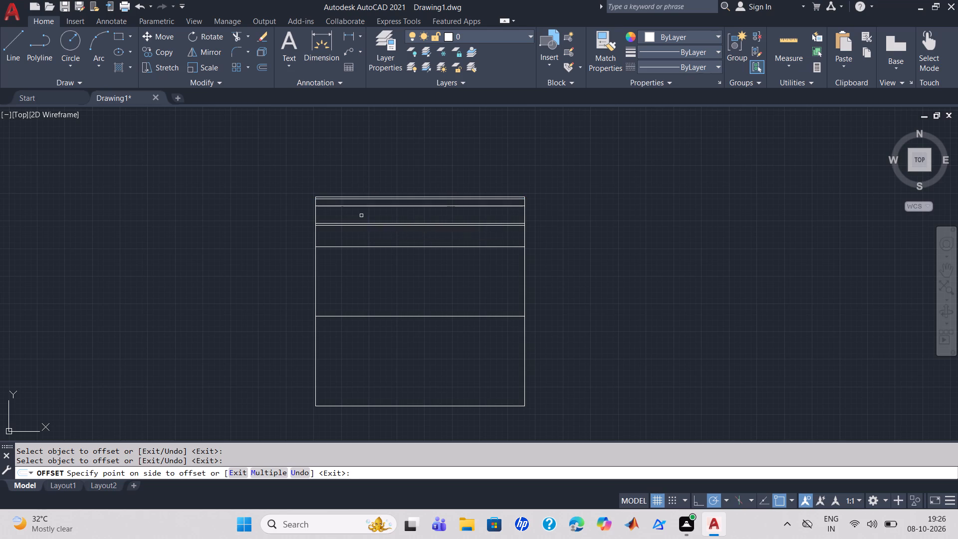
Offset the line just 4" below the top edge 2' downward.
click(388, 199)
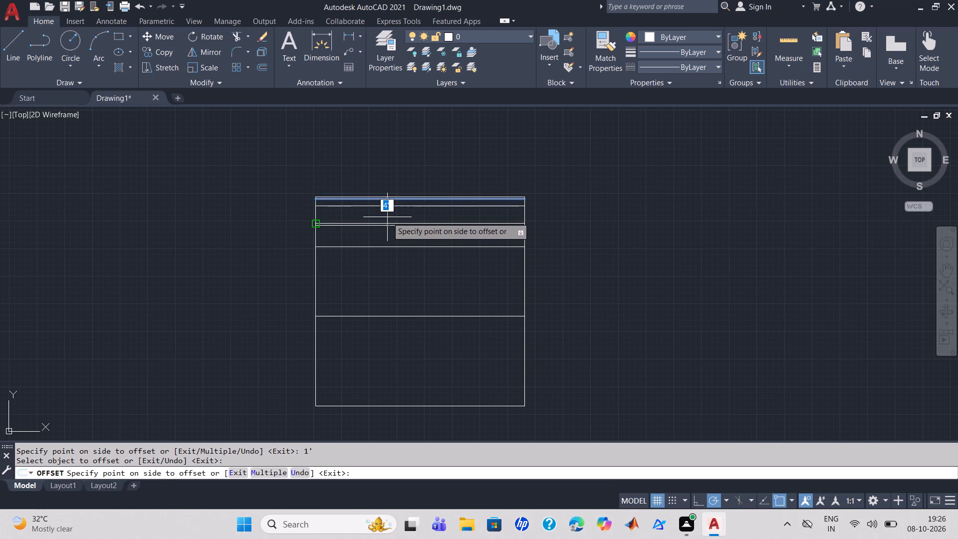
text(2')
key(Return)
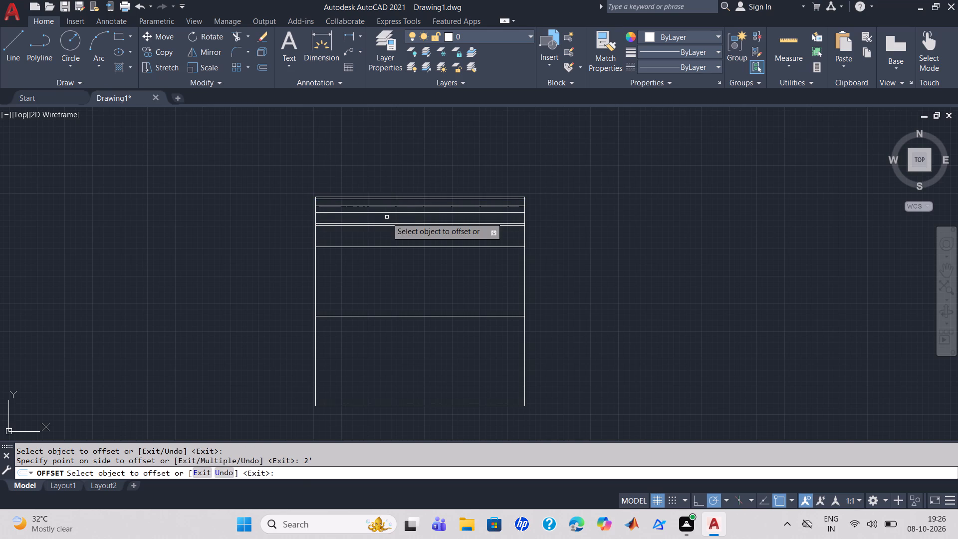
click(387, 217)
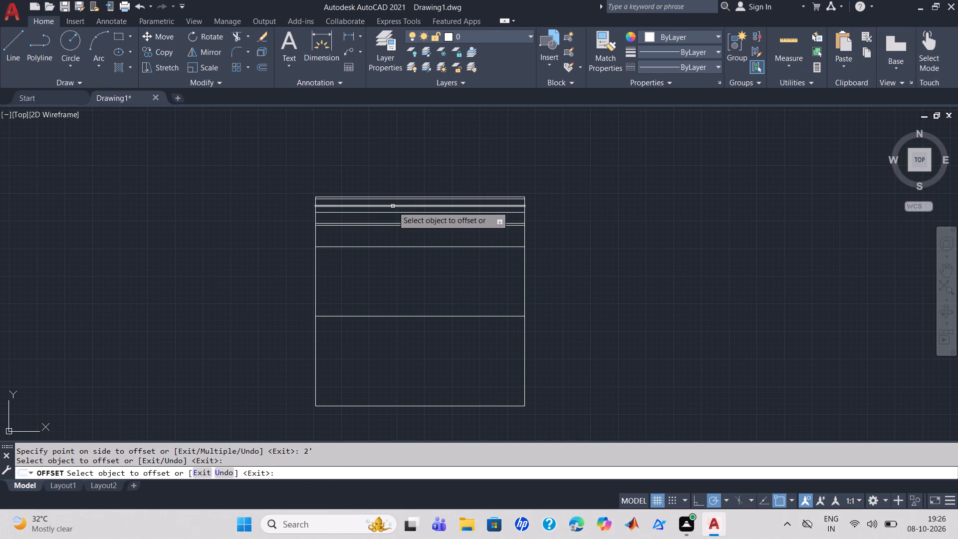
key(grave)
key(Escape)
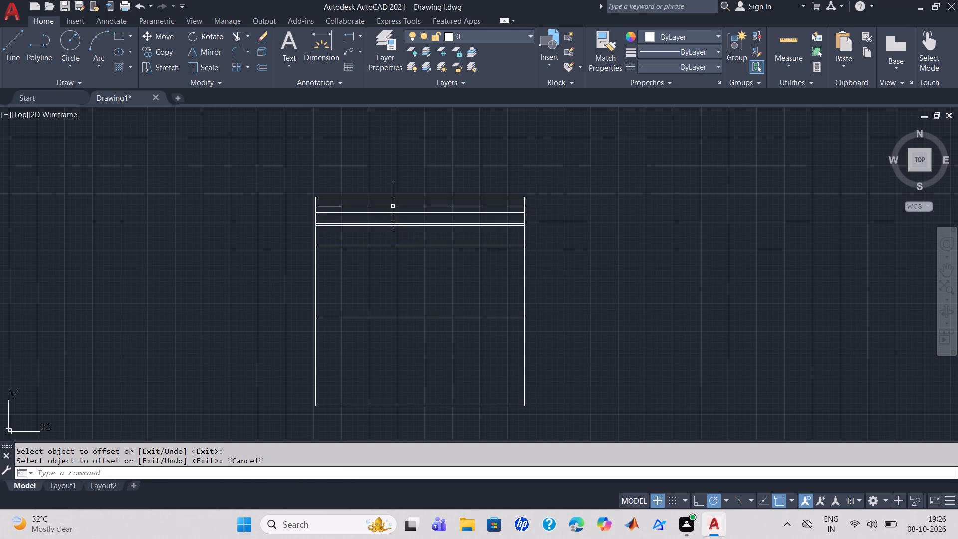
key(Escape)
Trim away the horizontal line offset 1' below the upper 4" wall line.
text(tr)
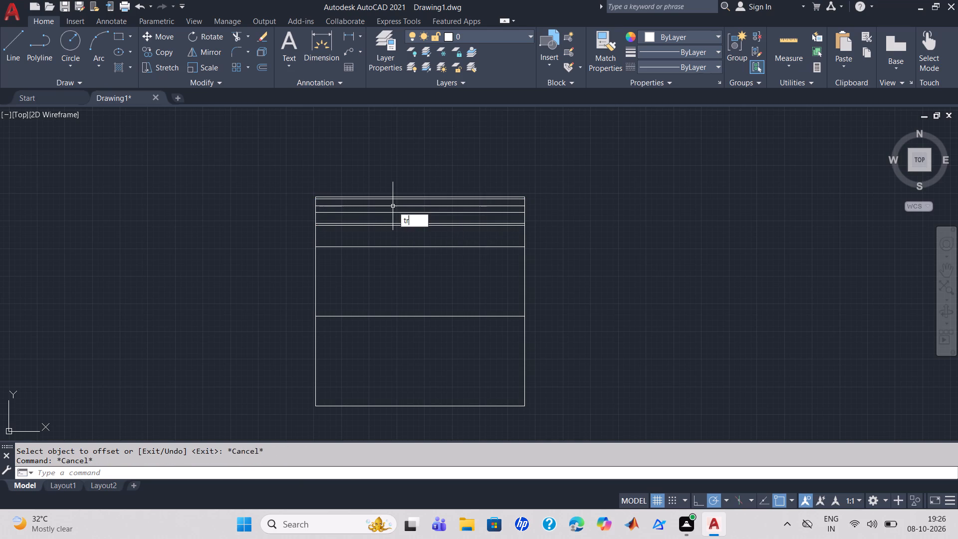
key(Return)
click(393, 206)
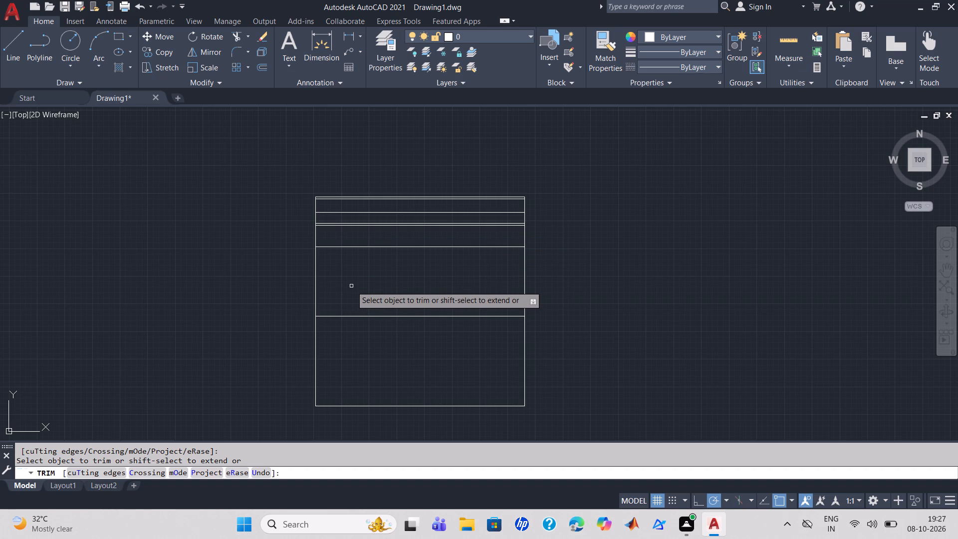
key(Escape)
Offset the bottom edge of the square 2' upward.
key(o)
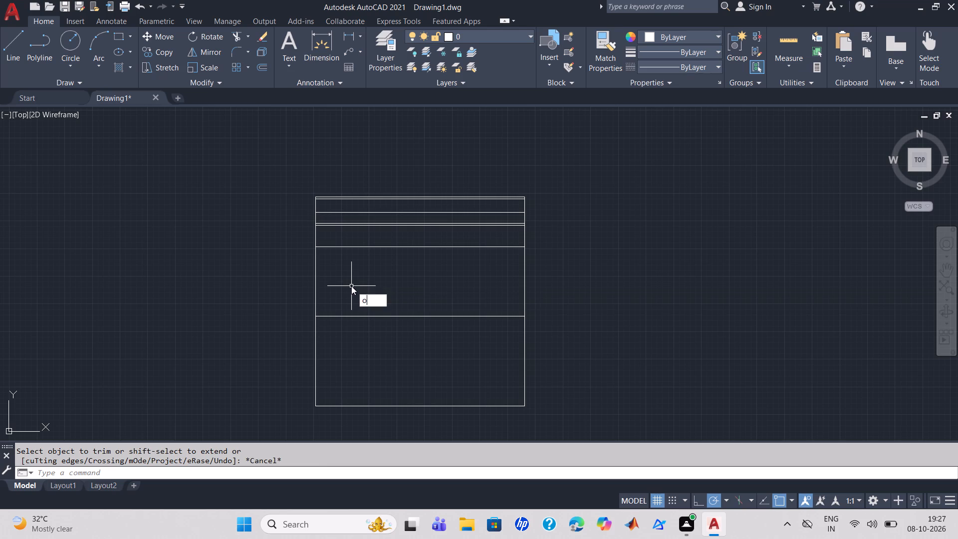
key(Return)
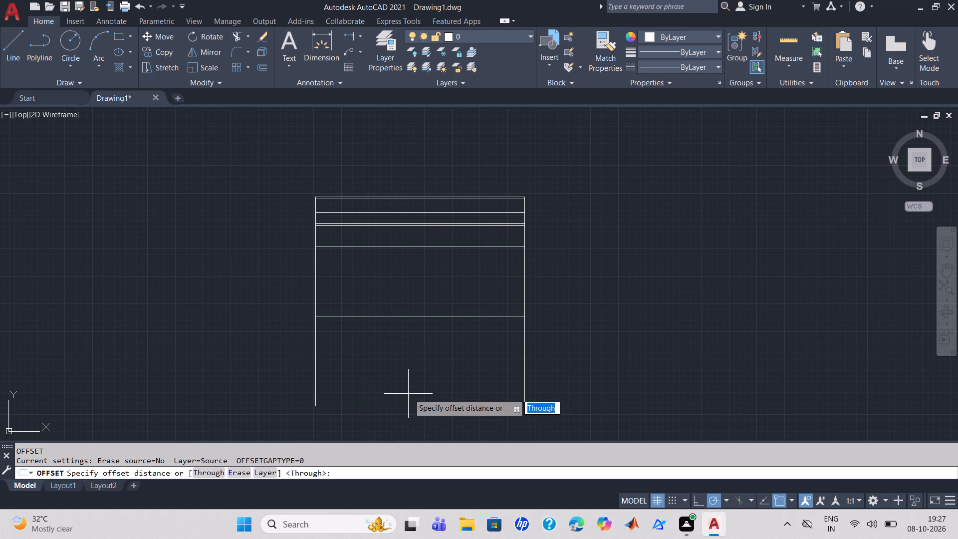
text(2')
key(Return)
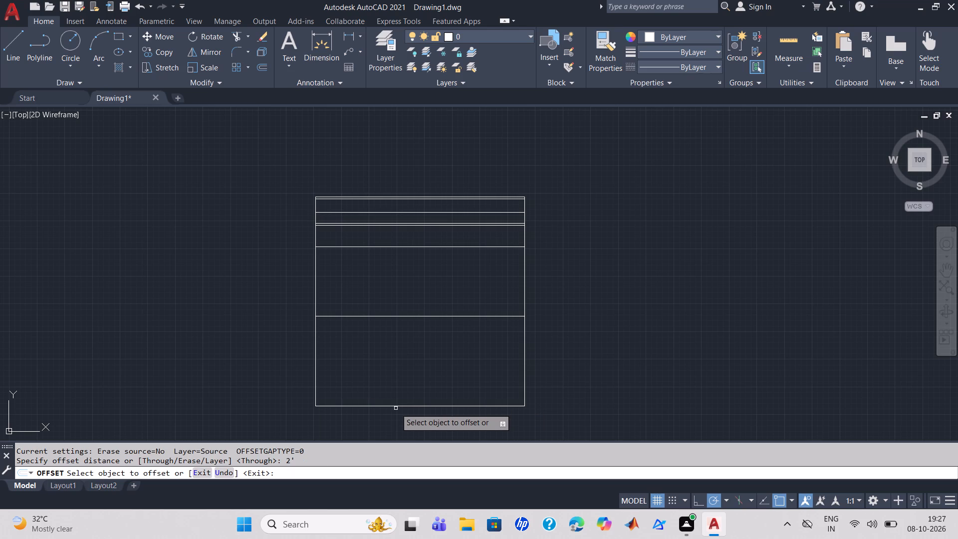
click(399, 407)
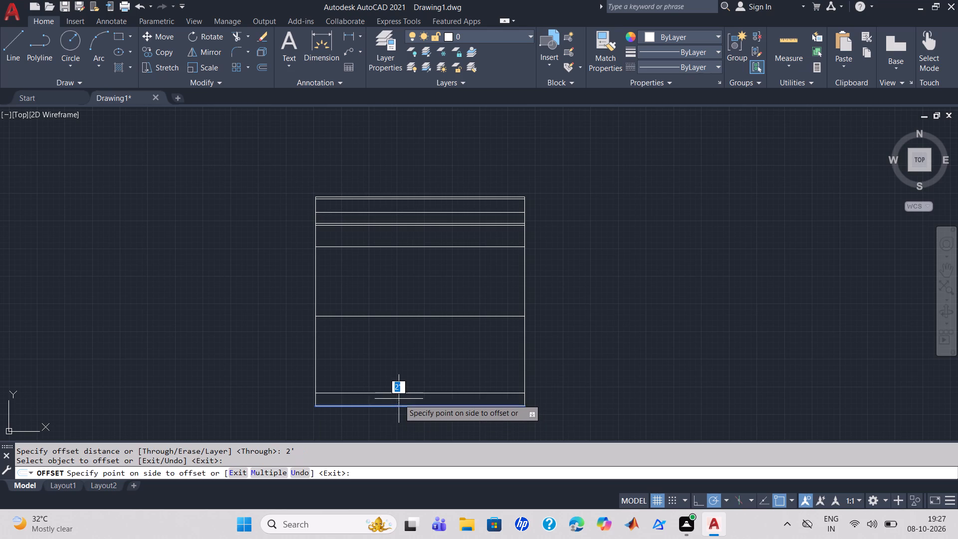
click(400, 396)
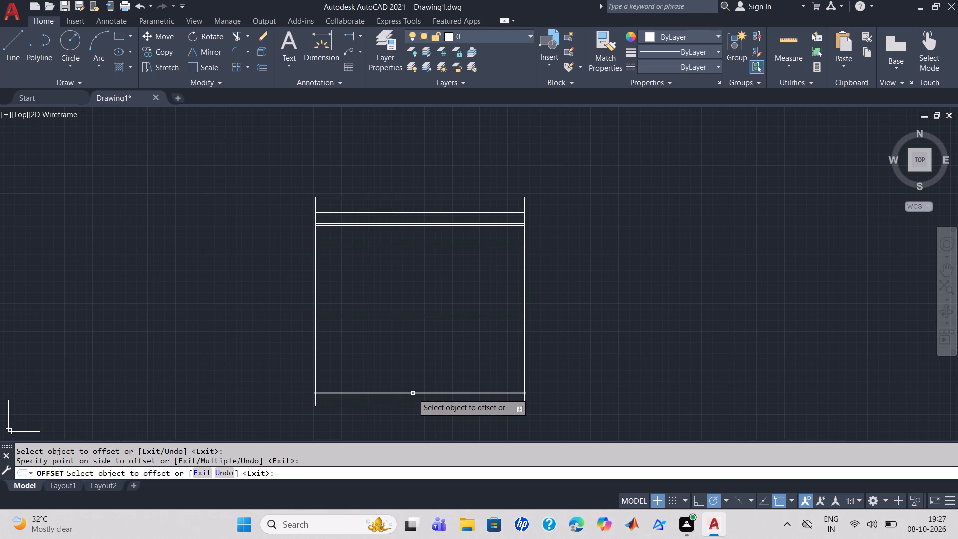
key(Escape)
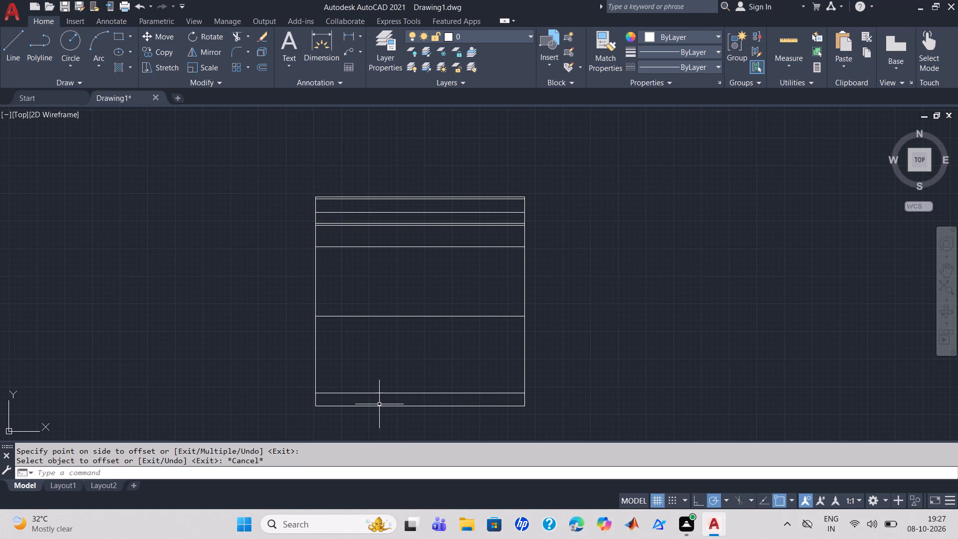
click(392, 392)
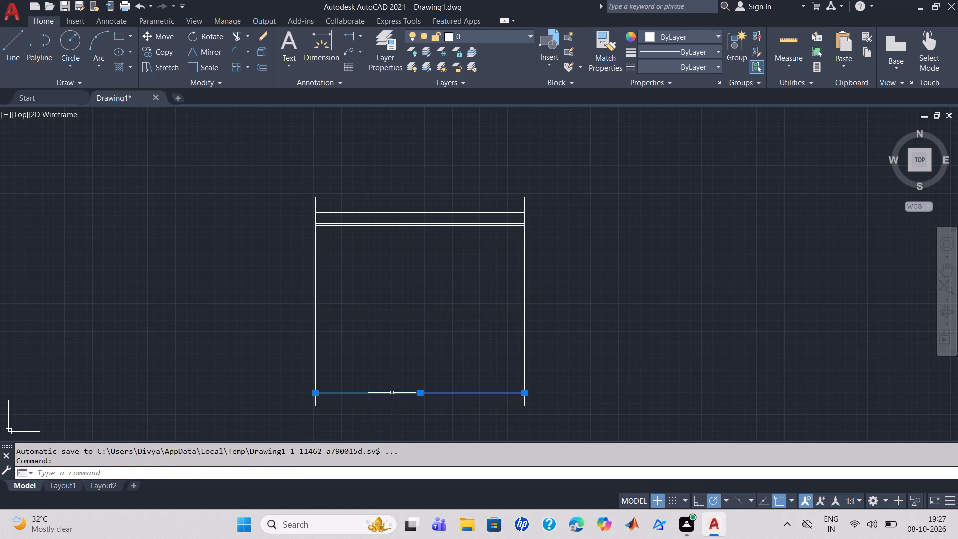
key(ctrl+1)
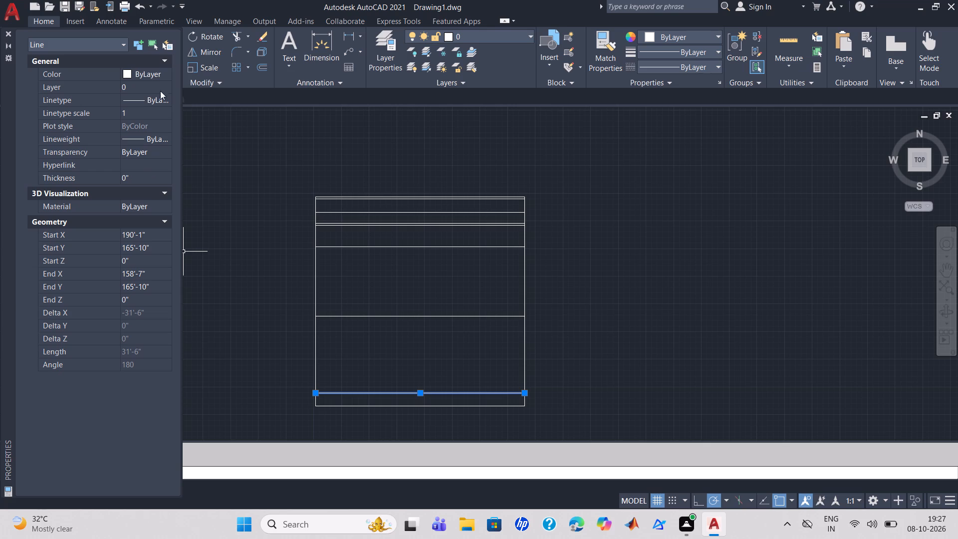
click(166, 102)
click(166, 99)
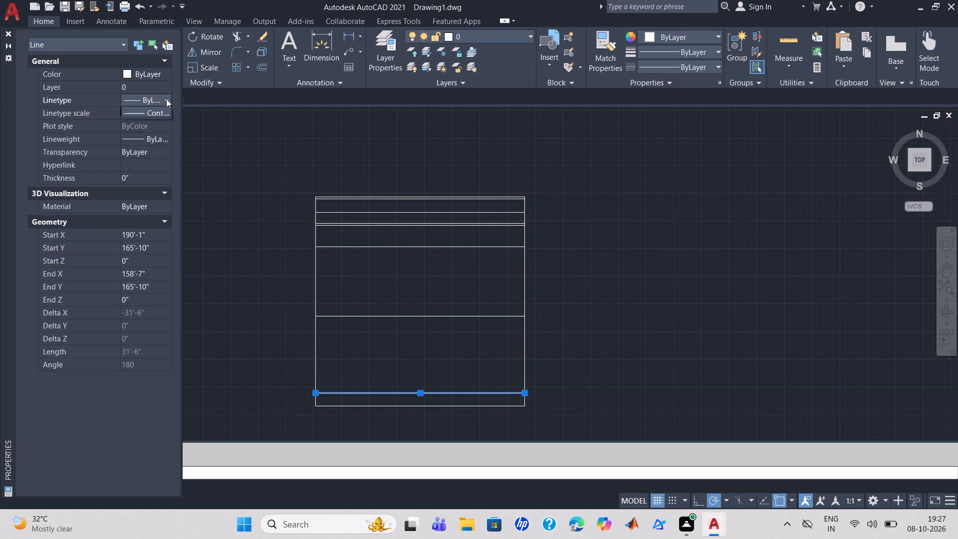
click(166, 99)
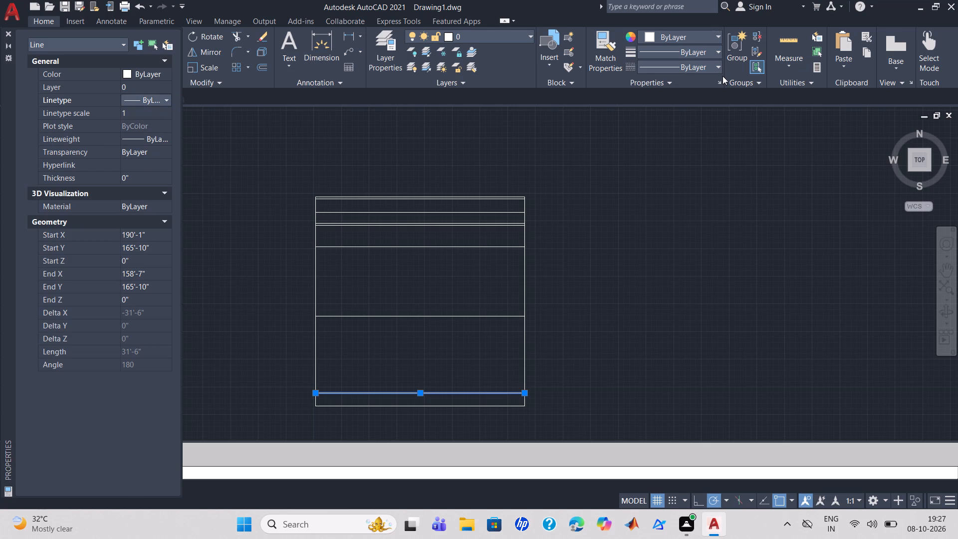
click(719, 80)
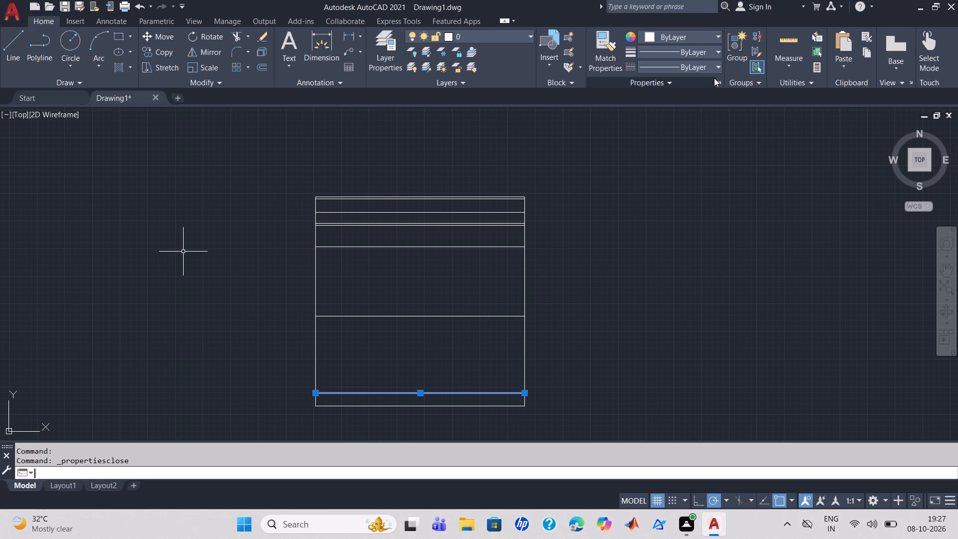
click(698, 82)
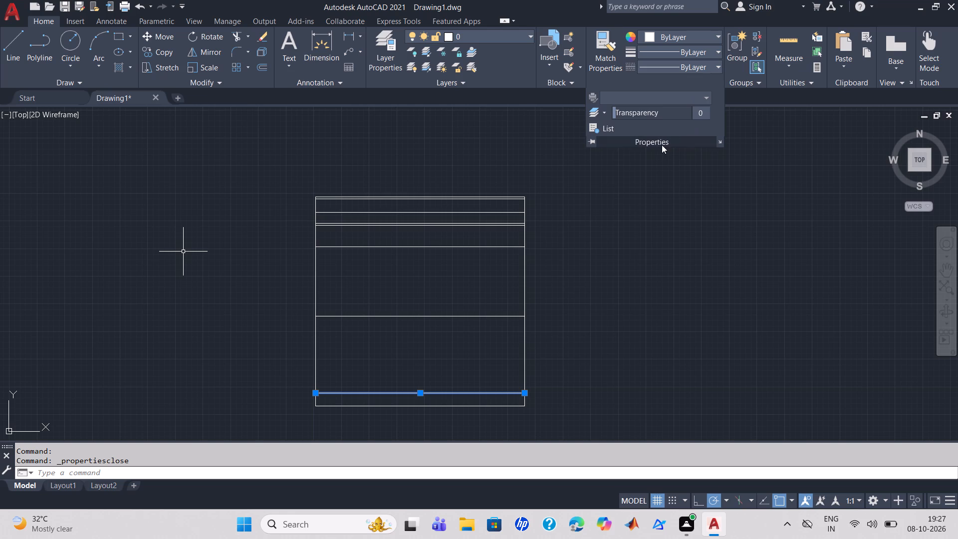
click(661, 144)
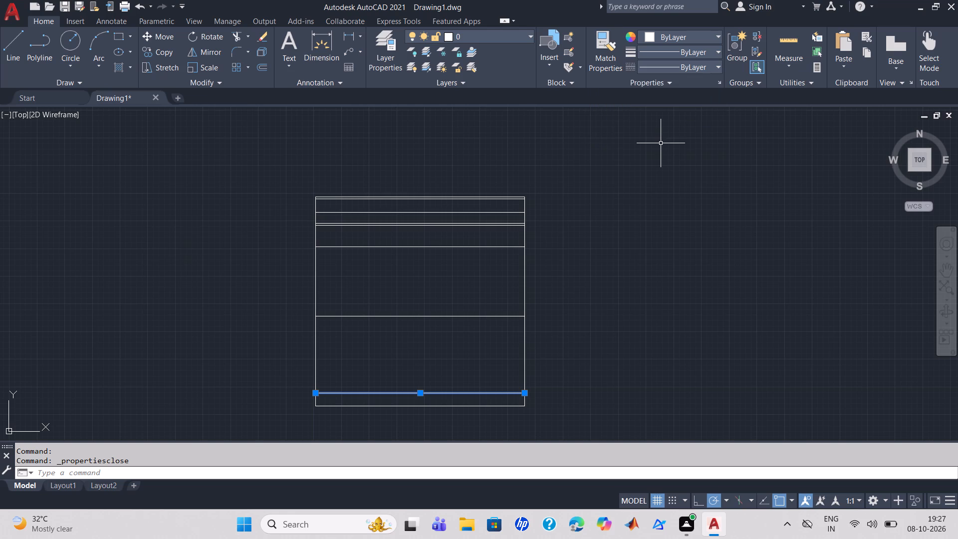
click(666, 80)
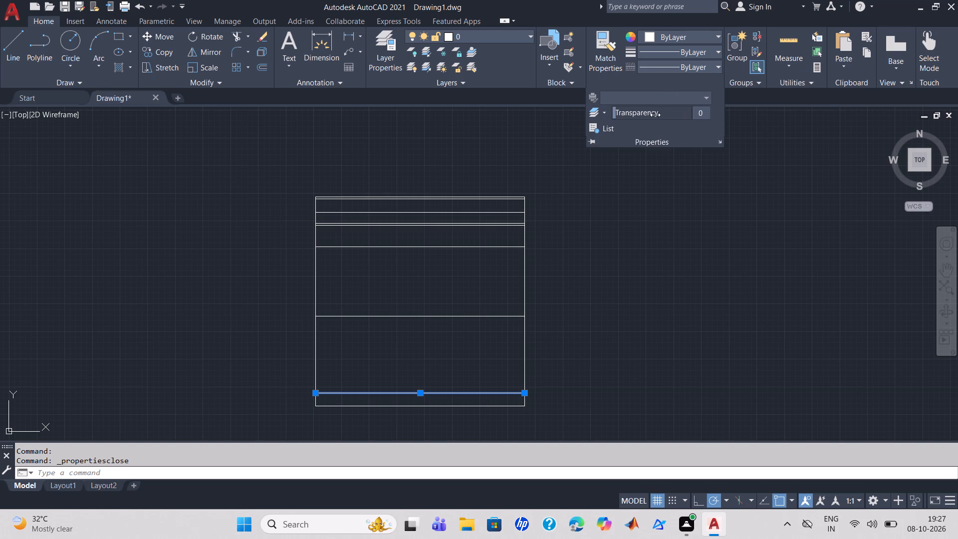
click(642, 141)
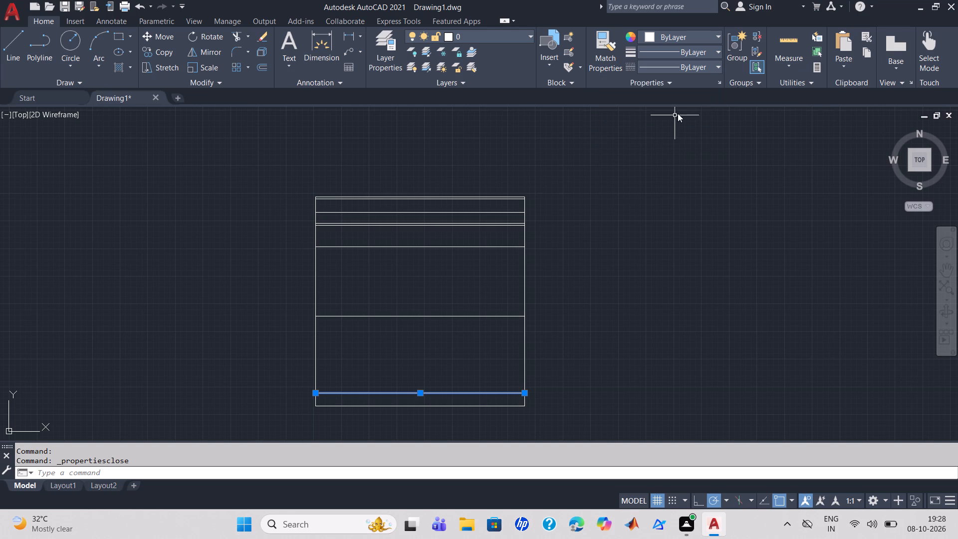
Load all available linetypes from acadiso.lin into the drawing.
click(719, 83)
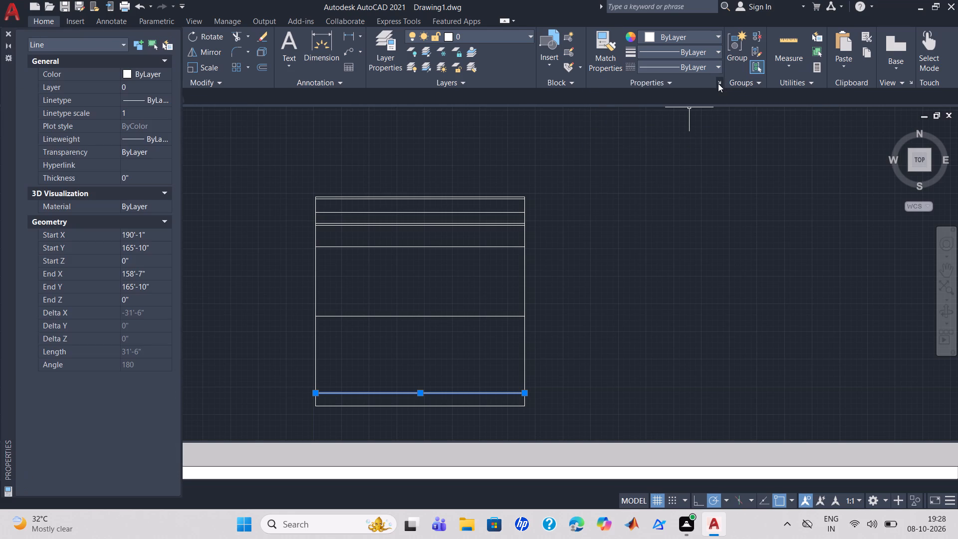
click(662, 81)
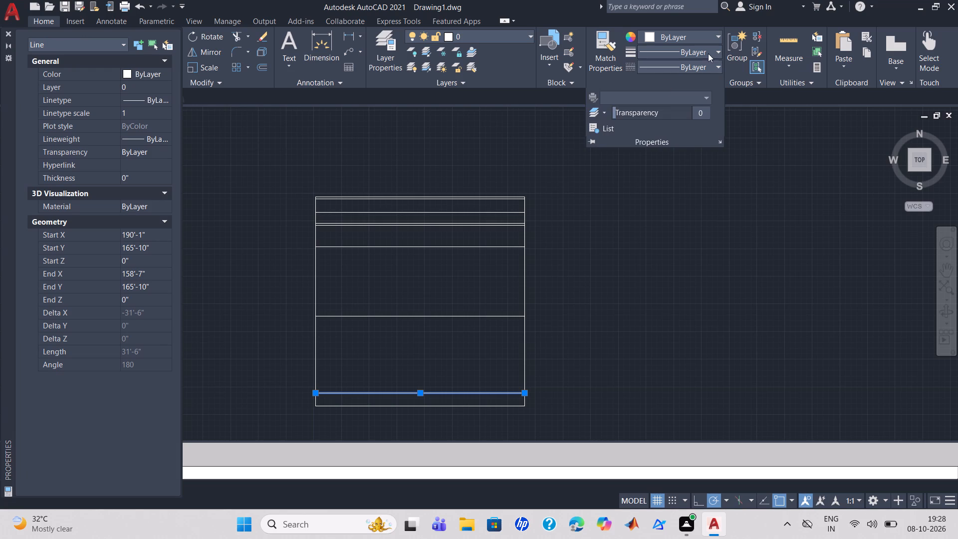
click(719, 51)
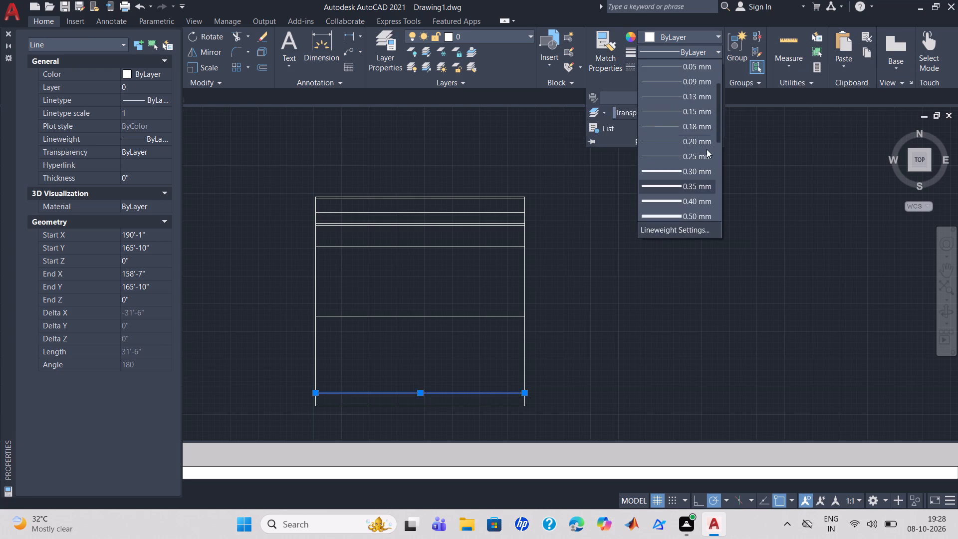
click(760, 102)
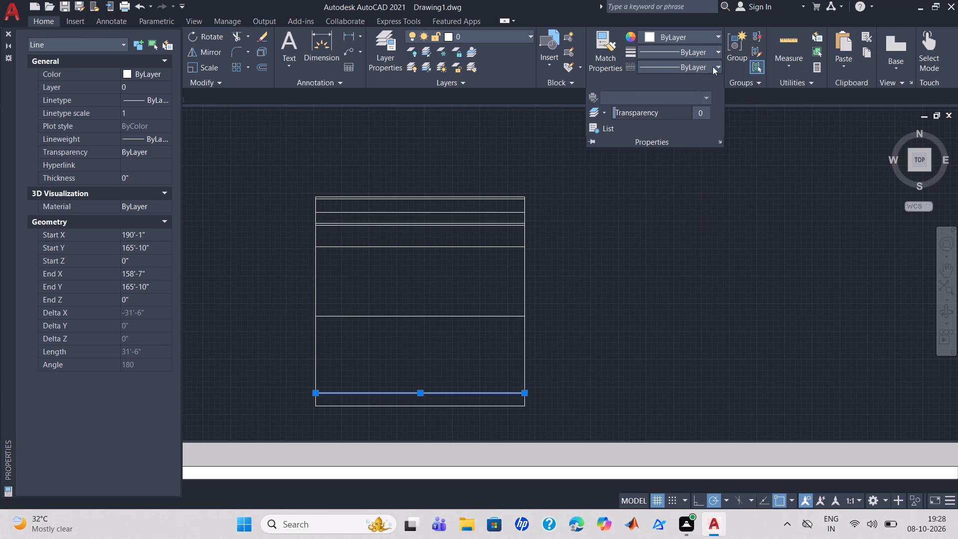
click(719, 63)
click(690, 123)
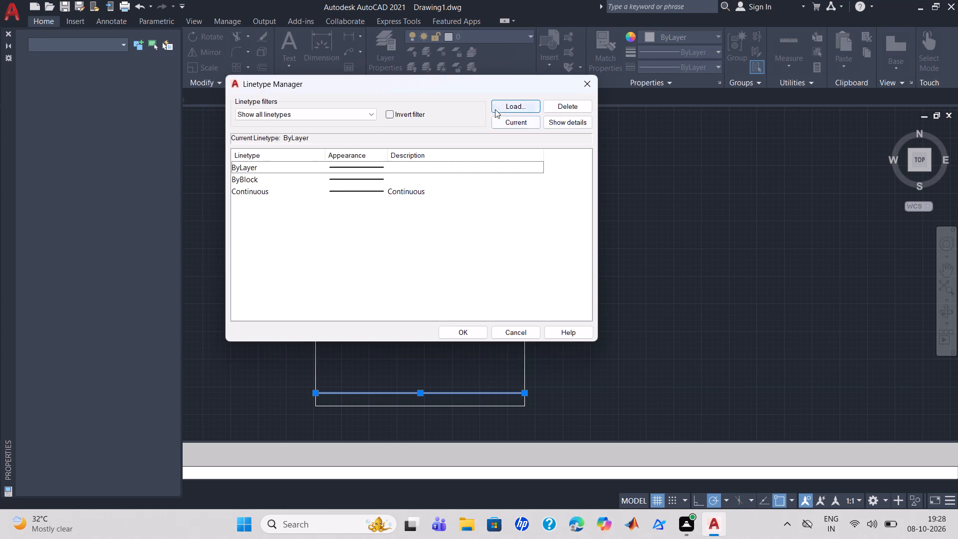
click(507, 107)
click(370, 191)
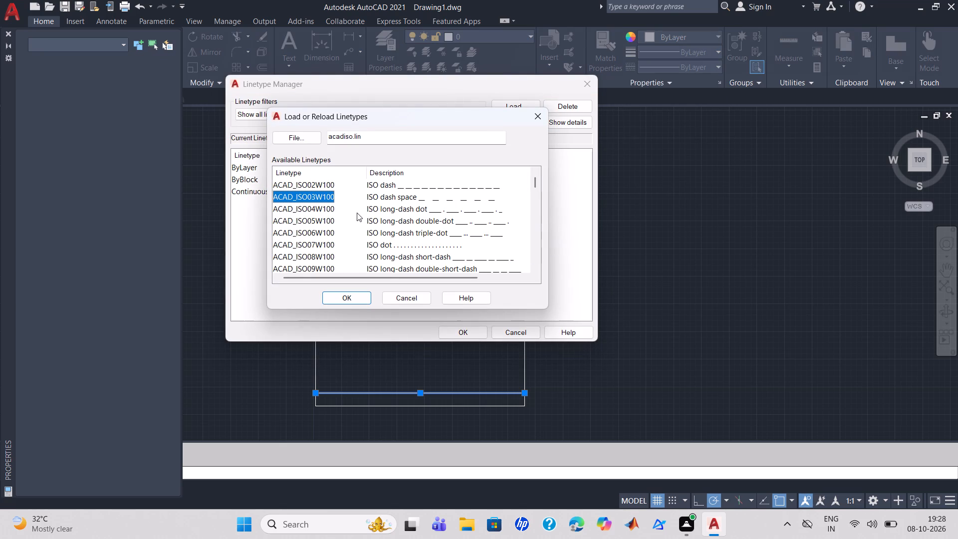
key(ctrl+a)
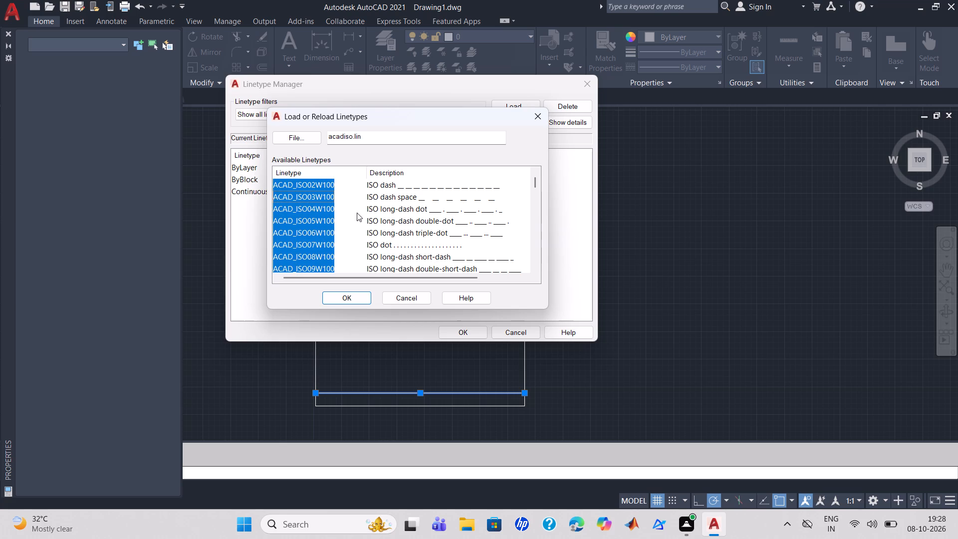
click(351, 296)
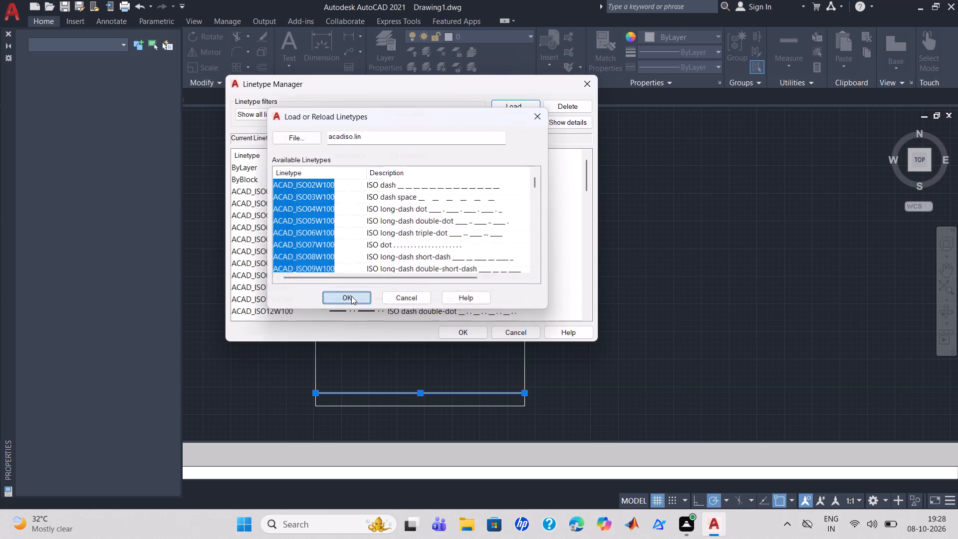
click(473, 331)
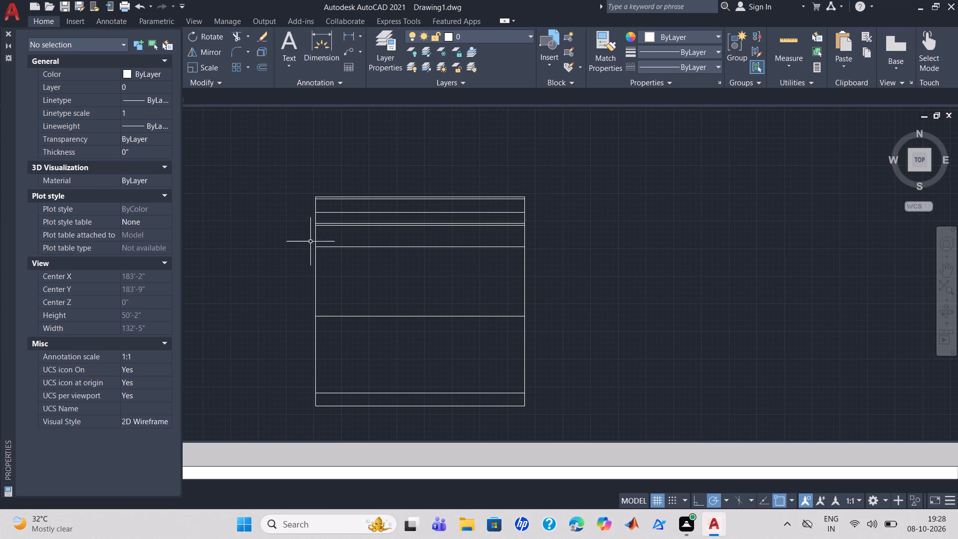
Change the linetype of the horizontal line 2' above the bottom edge to DASHED.
click(425, 392)
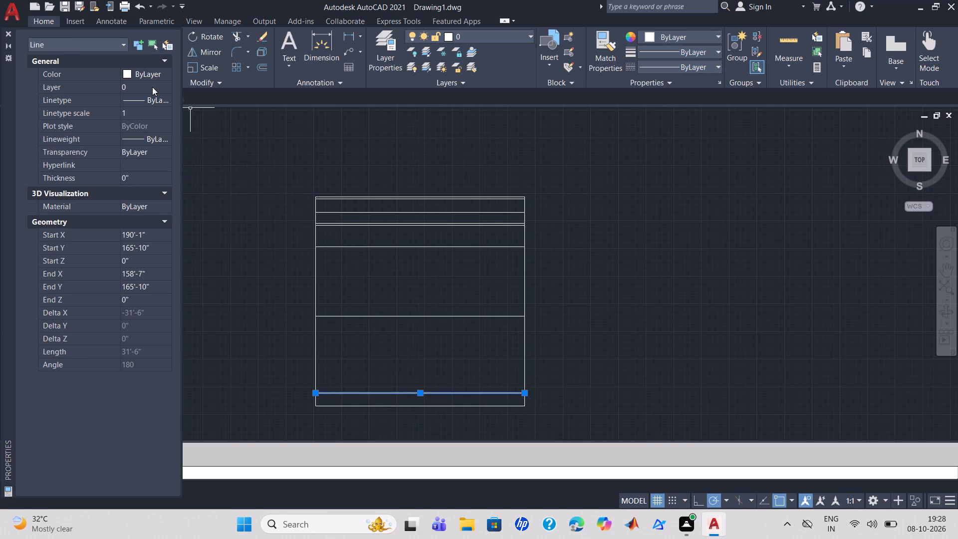
click(159, 99)
click(164, 99)
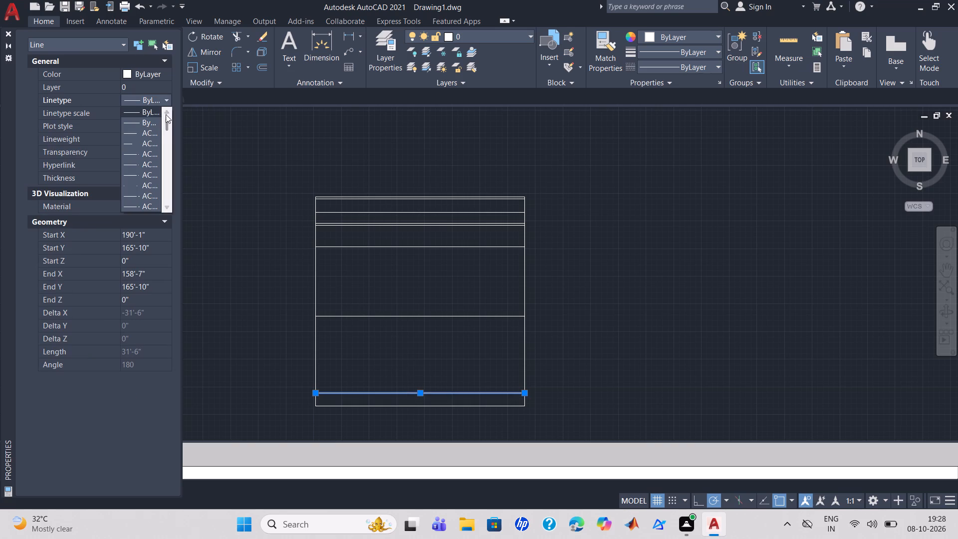
scroll(159, 128, down, 1)
scroll(130, 173, down, 4)
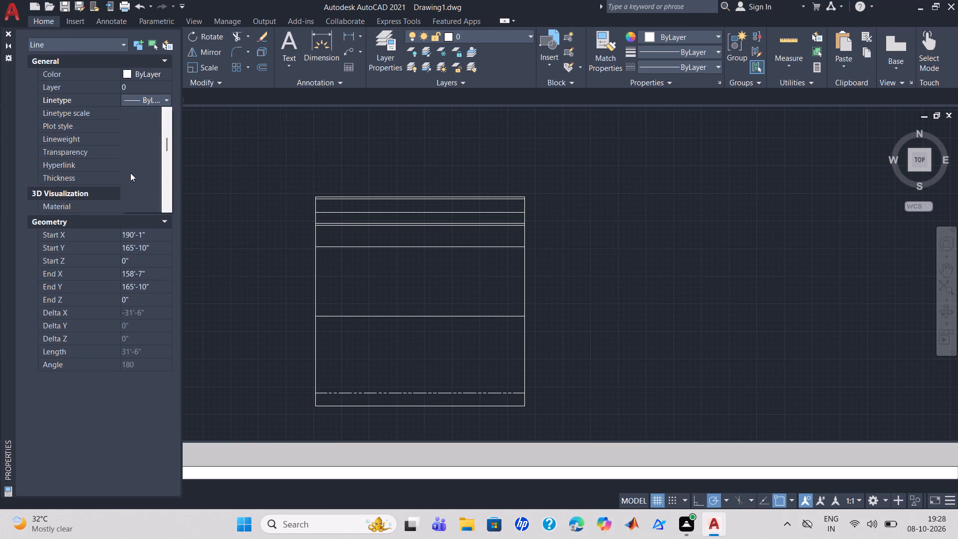
scroll(130, 173, down, 2)
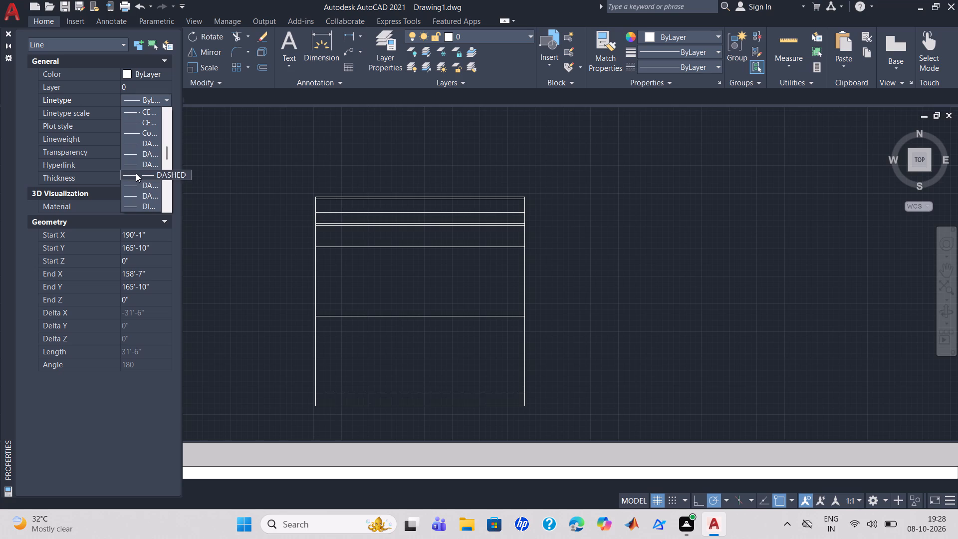
click(136, 173)
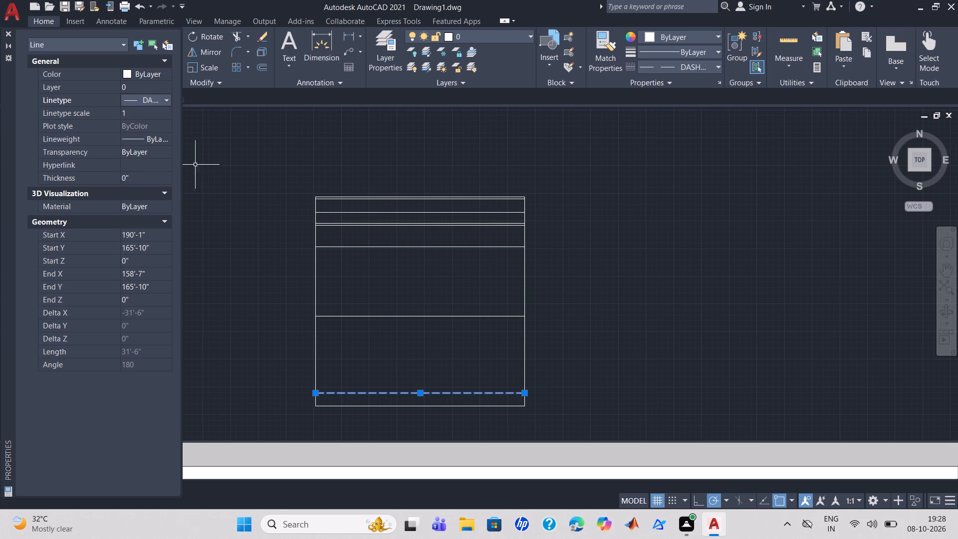
click(10, 33)
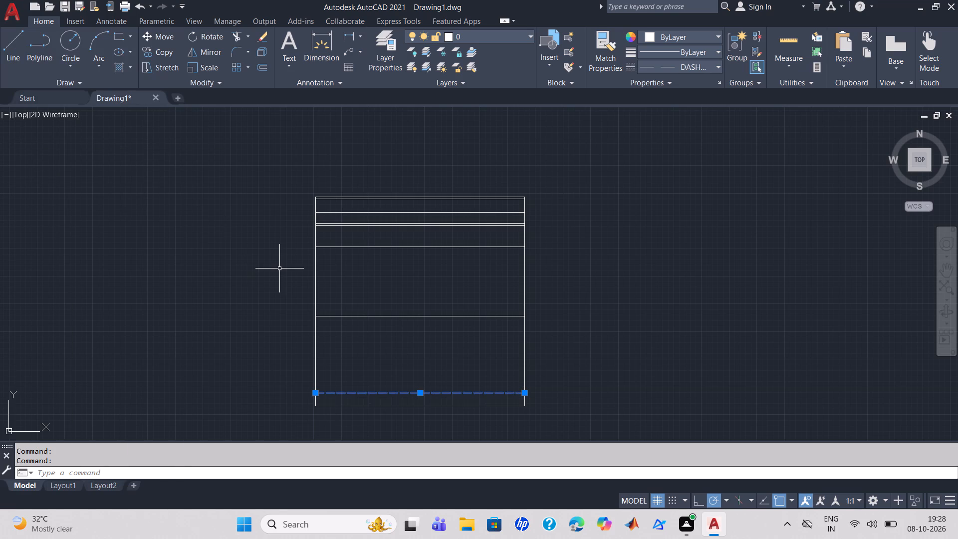
Offset the single horizontal line between the two upper 4" walls 4" upward.
scroll(280, 269, up, 2)
scroll(293, 272, down, 2)
middle_drag(403, 298, 395, 272)
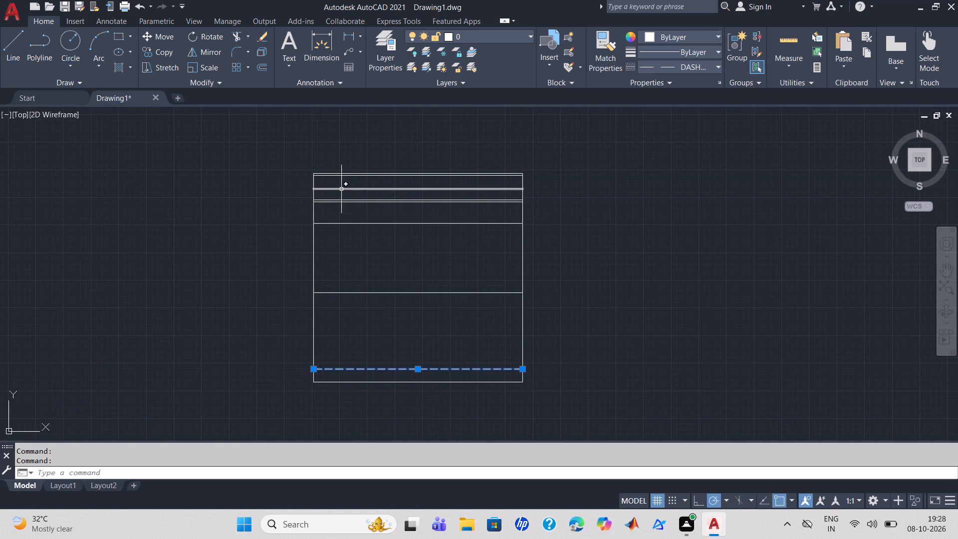
click(341, 189)
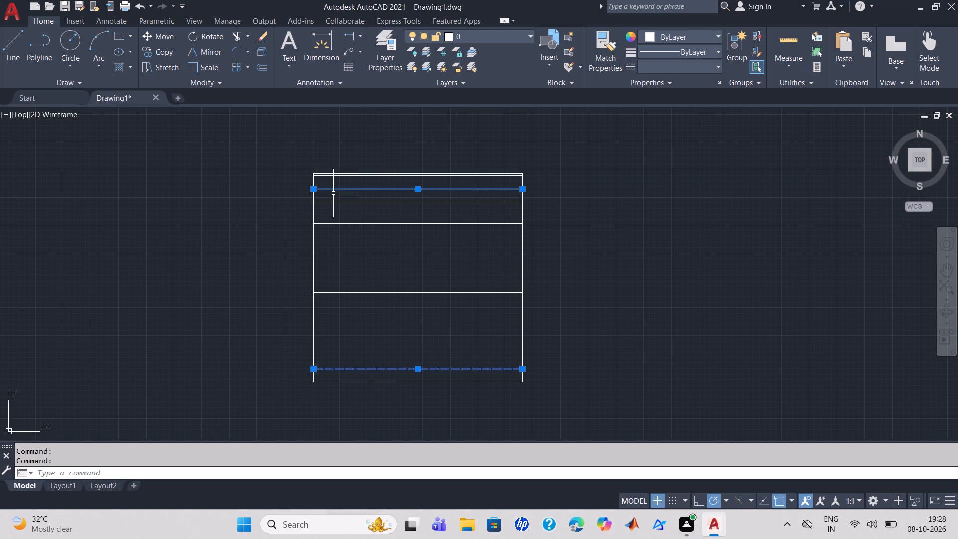
key(Escape)
key(o)
key(Return)
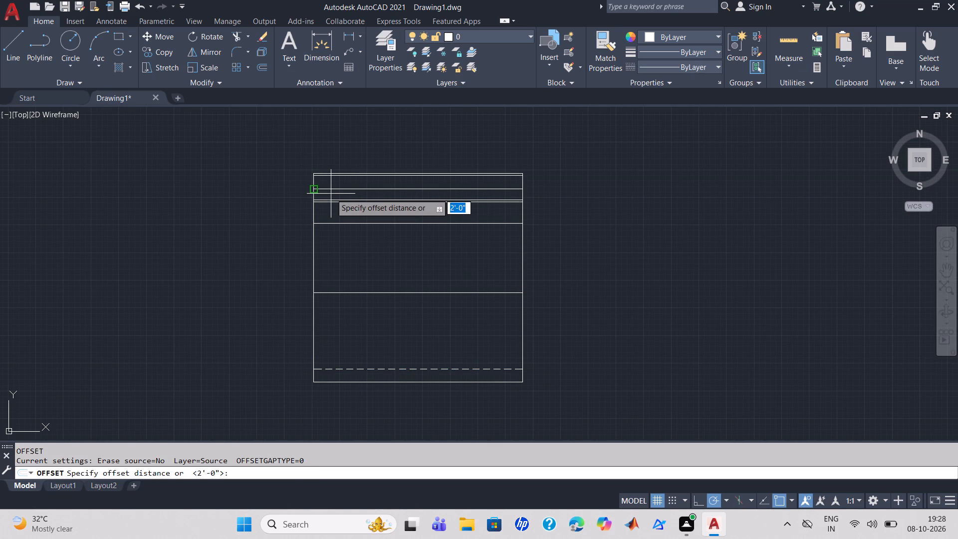
key(4)
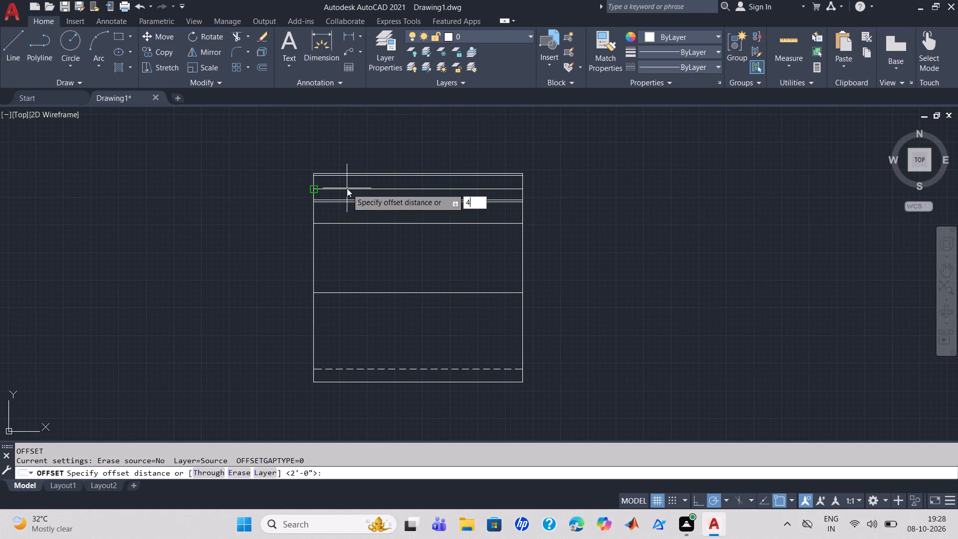
key(Return)
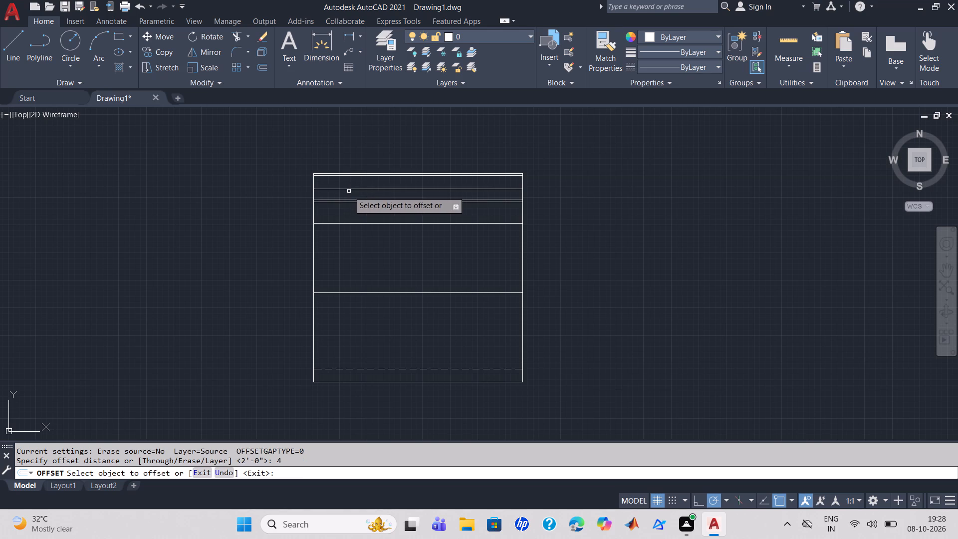
click(349, 189)
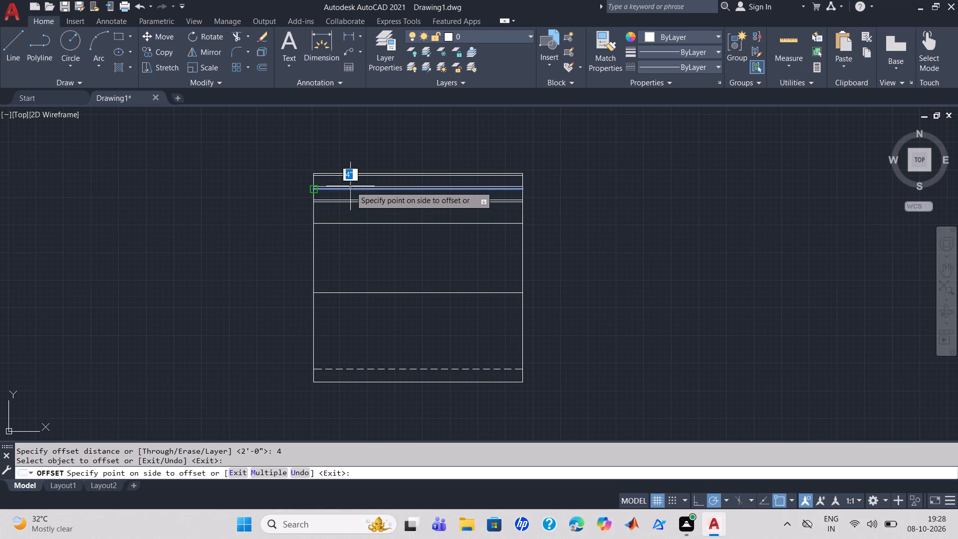
click(350, 186)
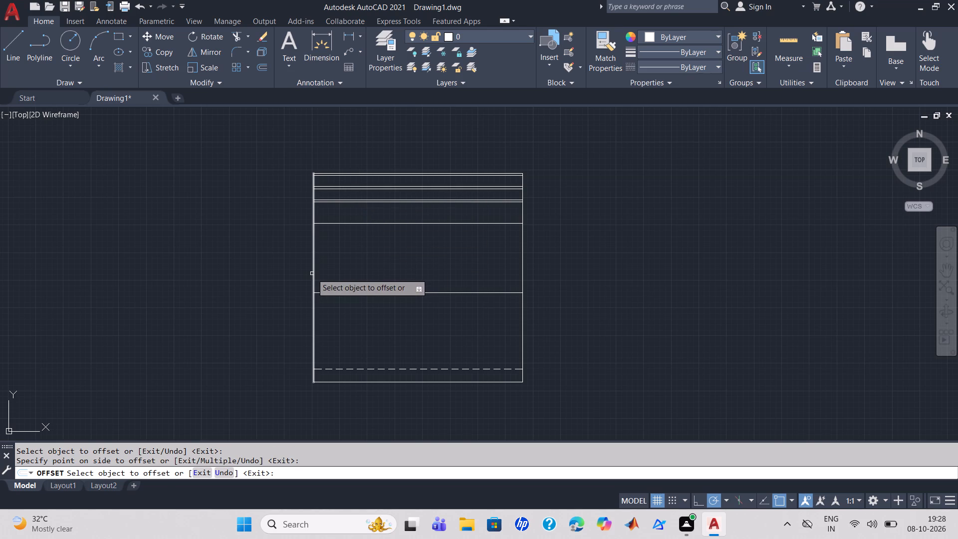
Offset the square's left edge 5' and 7' to the right, making two vertical lines.
click(312, 273)
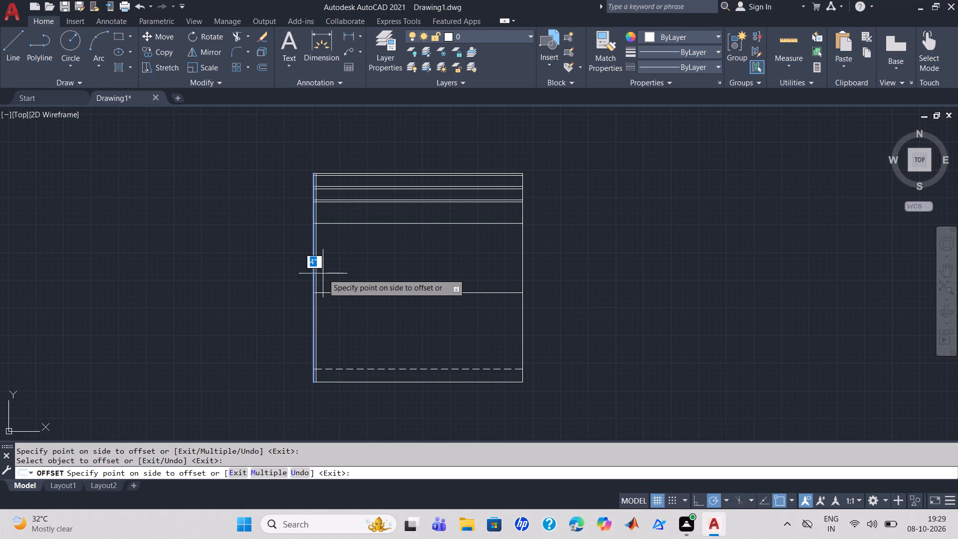
key(5)
key(apostrophe)
key(Return)
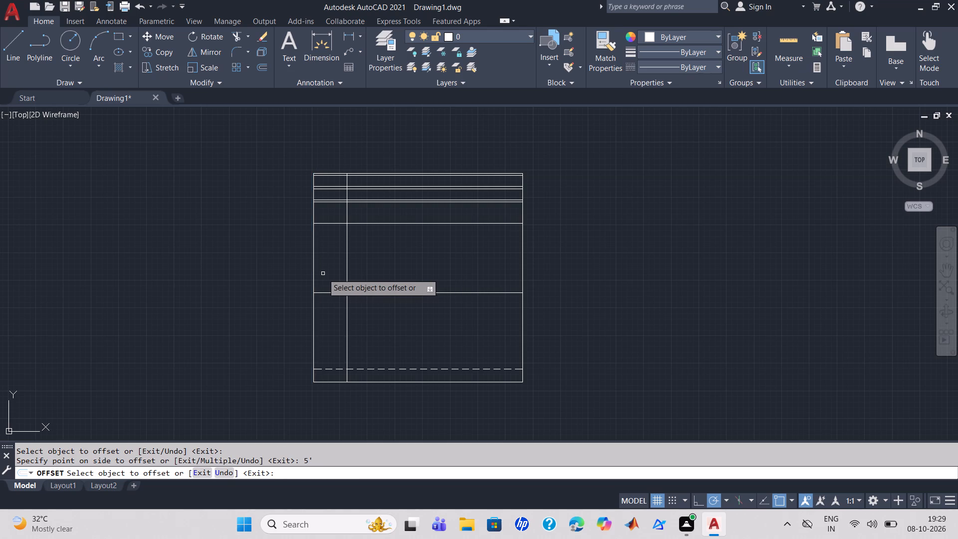
click(313, 275)
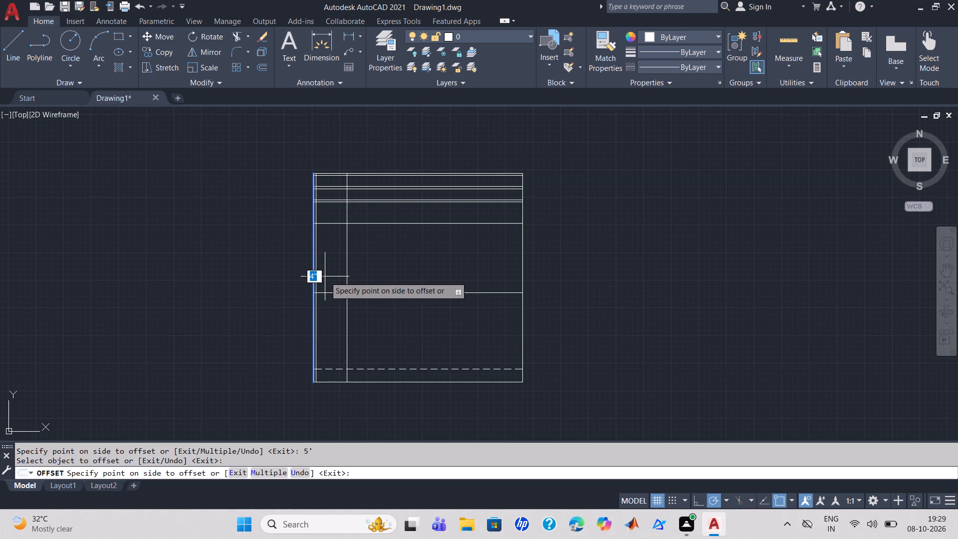
key(7)
key(apostrophe)
key(Return)
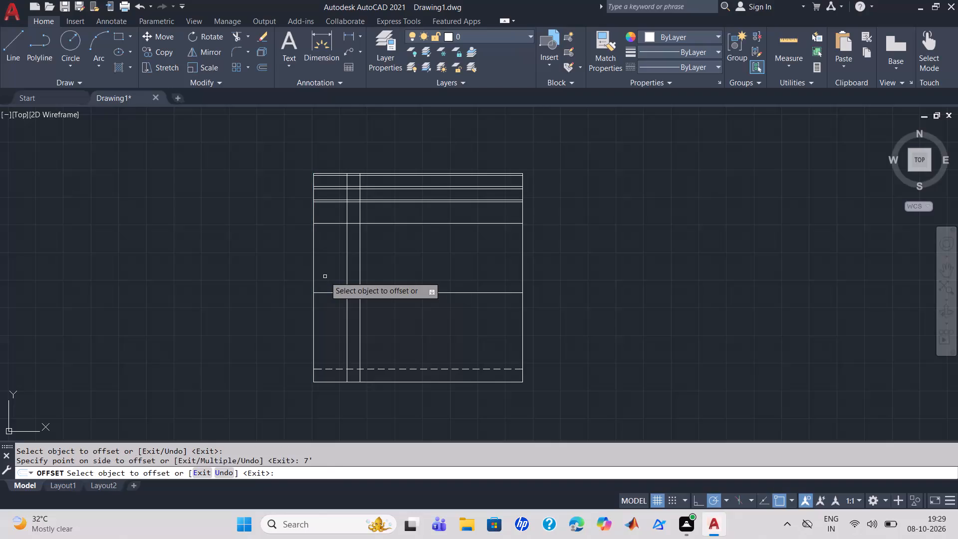
Offset the vertical line 7' from the left edge 4" to the left.
click(372, 272)
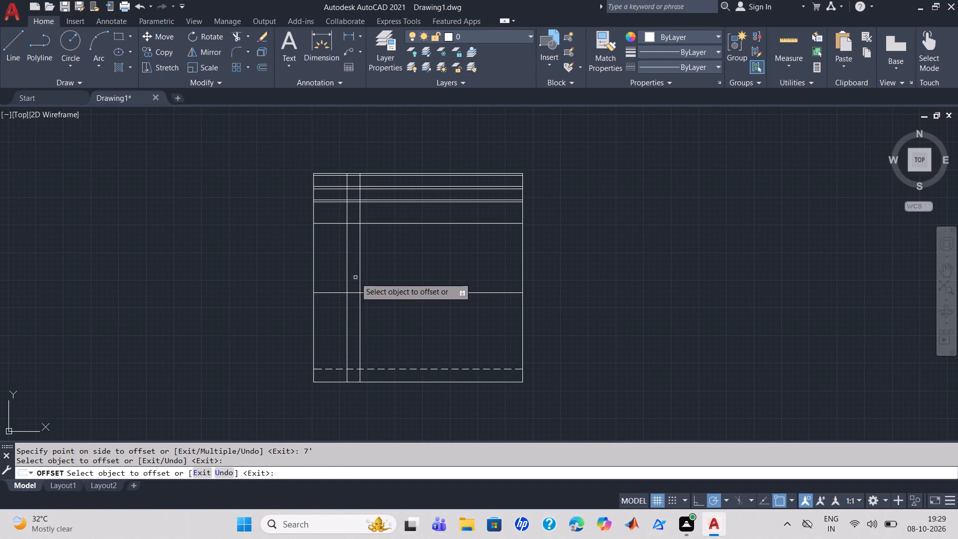
click(360, 277)
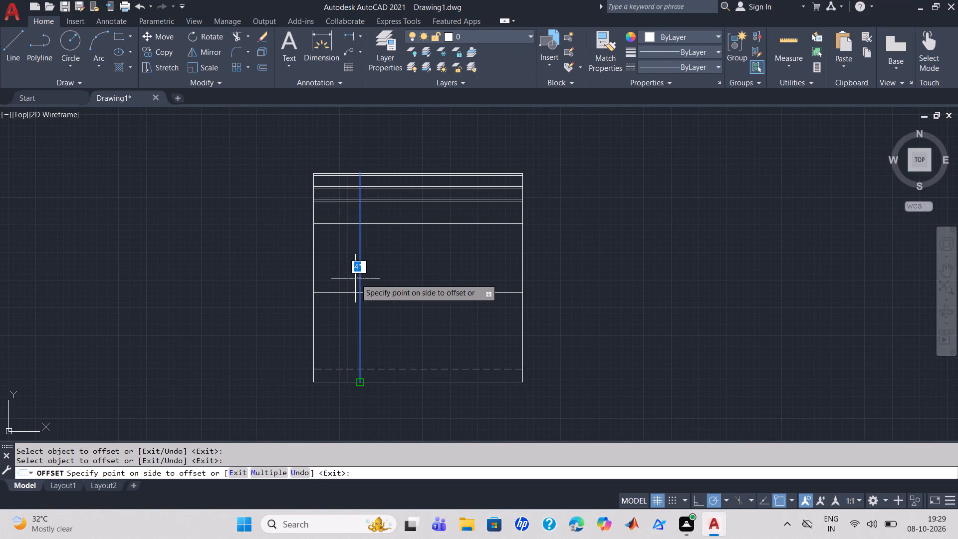
click(355, 278)
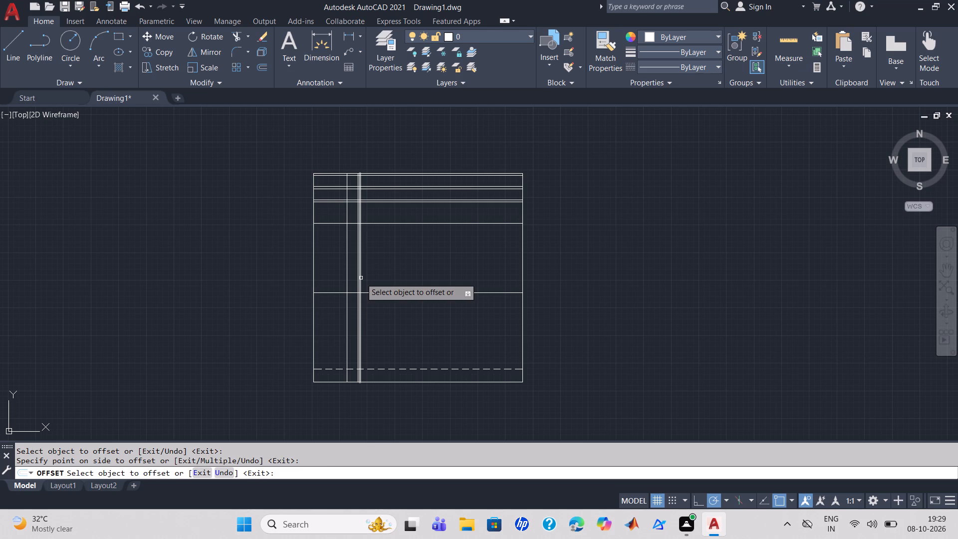
Offset the 7' vertical line 2' to the right, and offset the resulting line 4" to the left.
click(361, 278)
text(2')
key(Return)
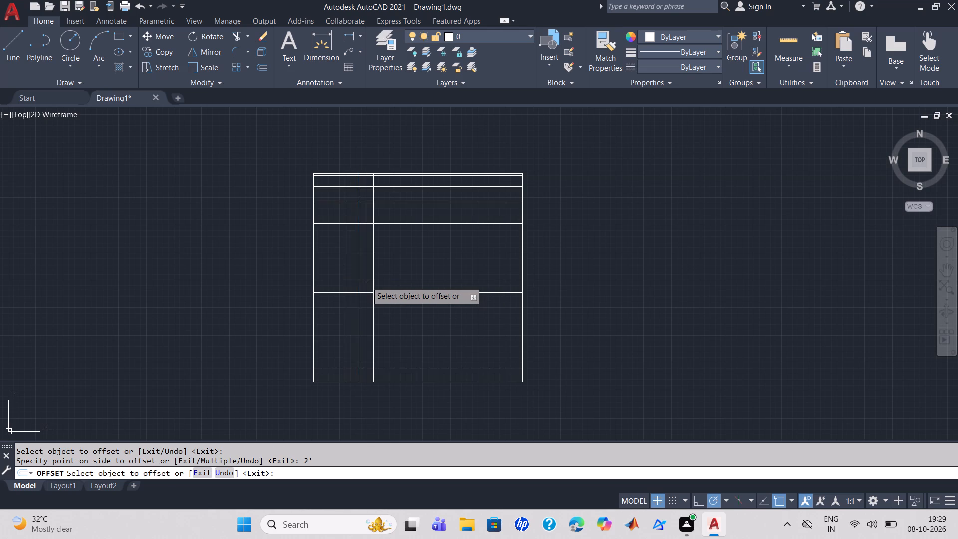
click(372, 282)
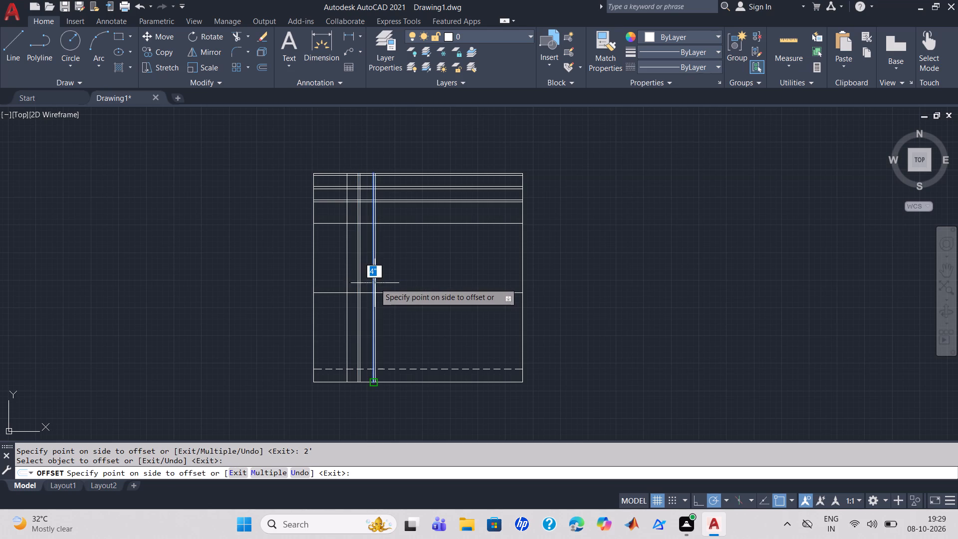
click(378, 283)
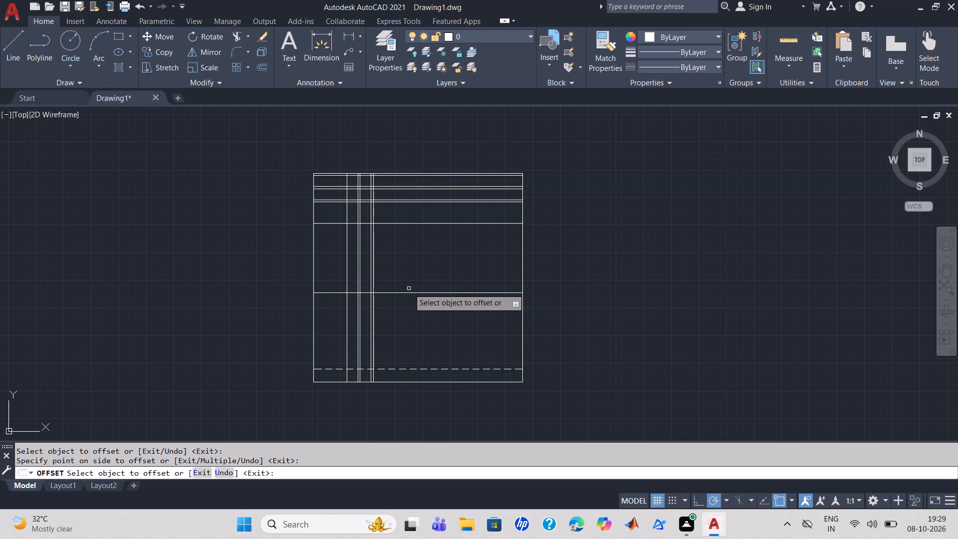
key(Escape)
Trim the five inner vertical lines below the dashed line.
text(tr)
key(Return)
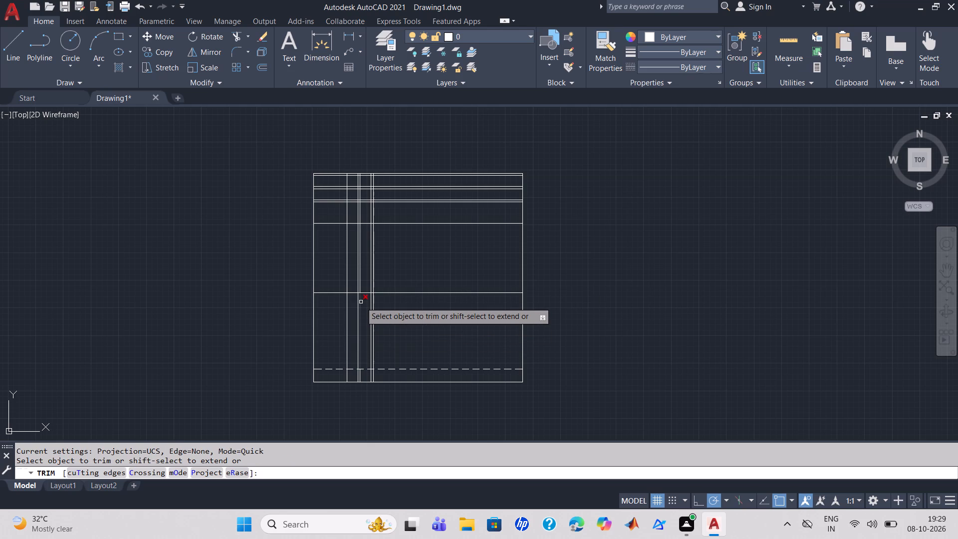
scroll(361, 302, up, 1)
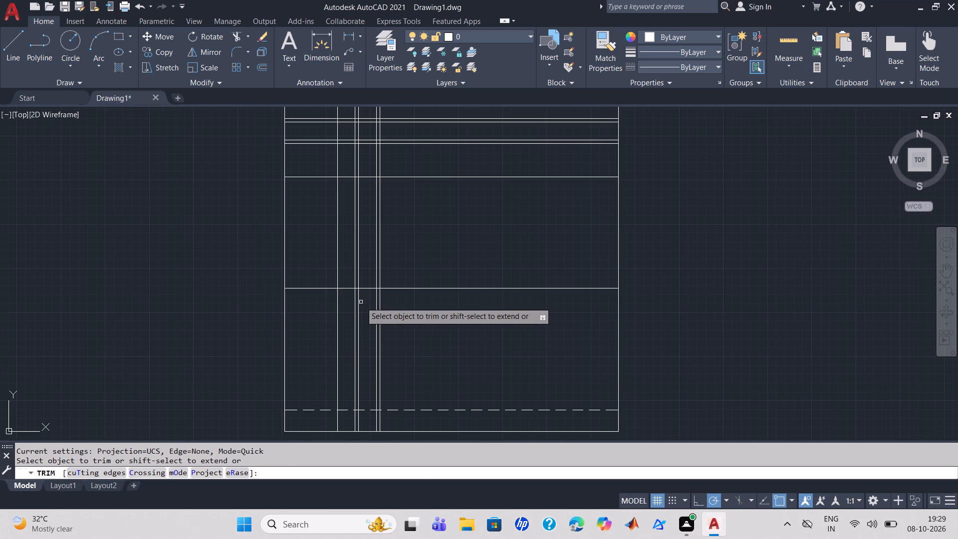
scroll(361, 302, down, 1)
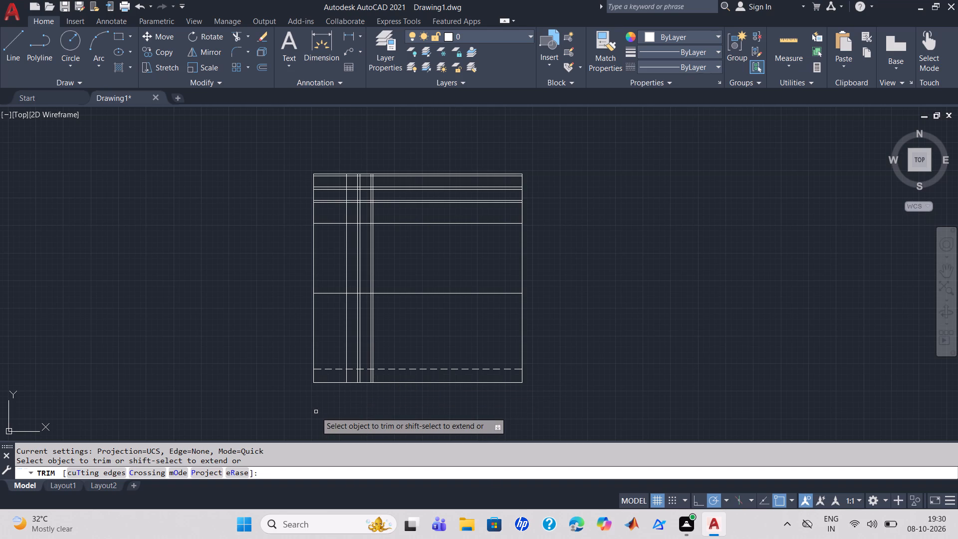
click(347, 377)
click(360, 374)
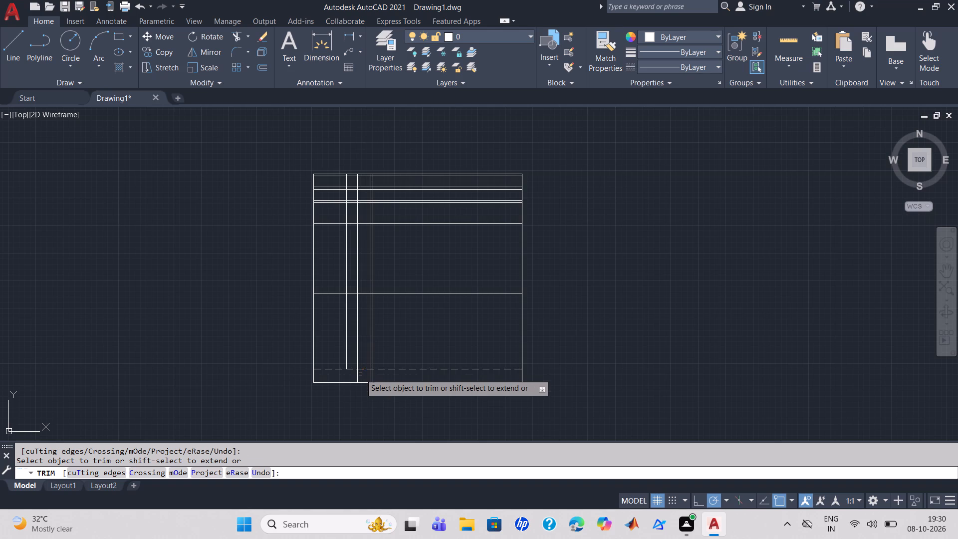
click(358, 374)
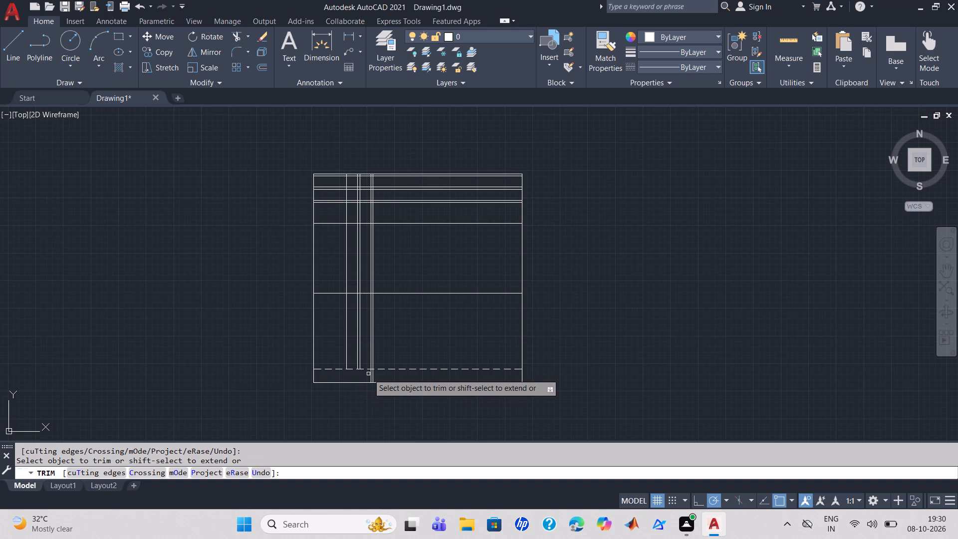
click(372, 376)
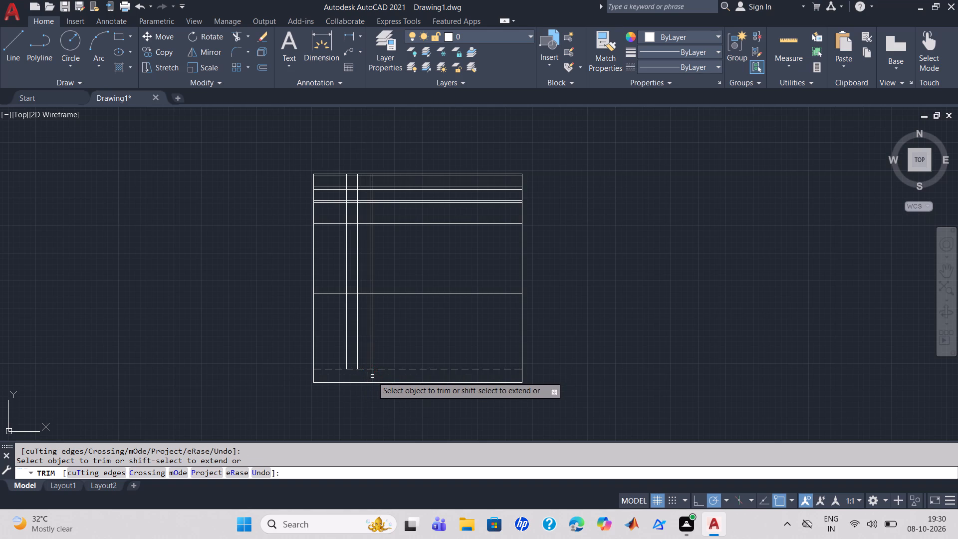
click(373, 376)
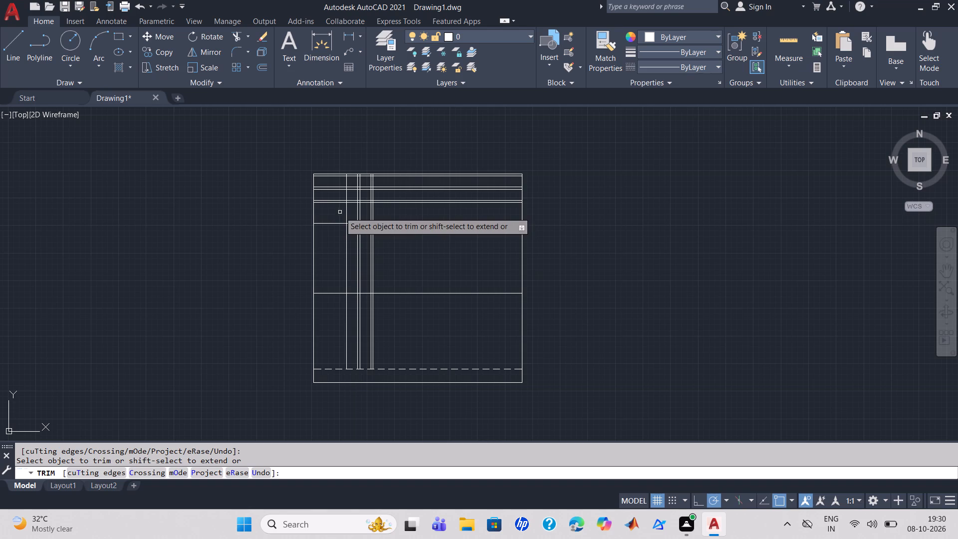
Trim the five vertical lines just below the lowest 4" wall, and the leftmost three between that wall and the 4" wall above.
drag(340, 212, 380, 218)
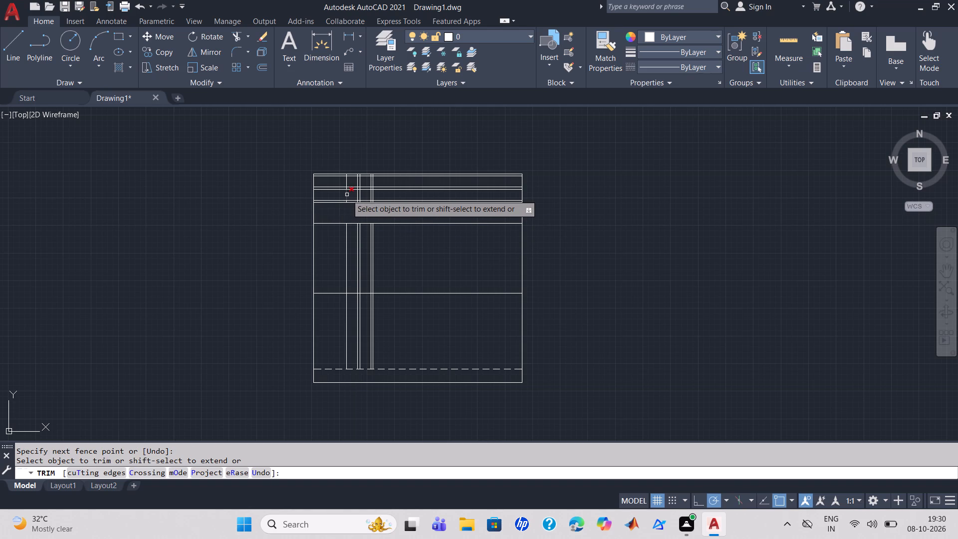
click(347, 195)
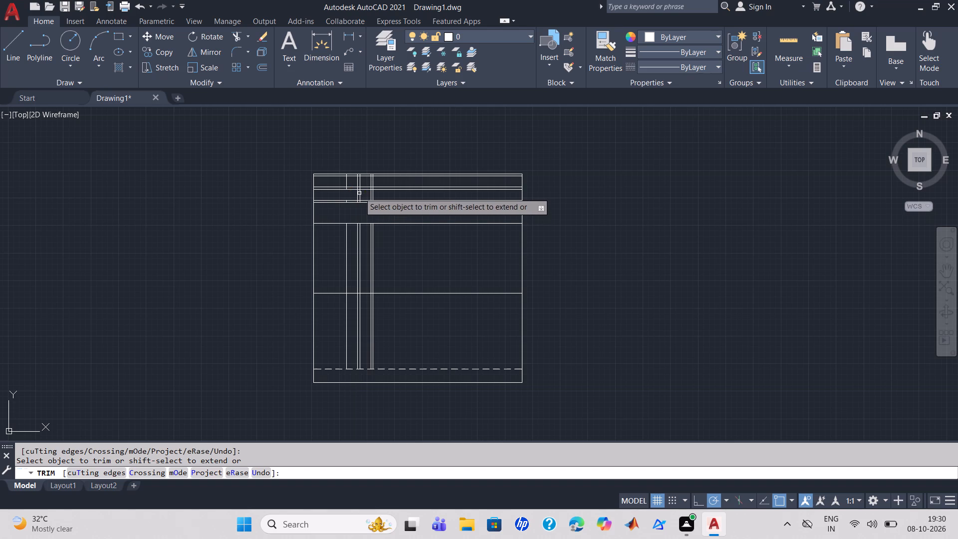
click(359, 196)
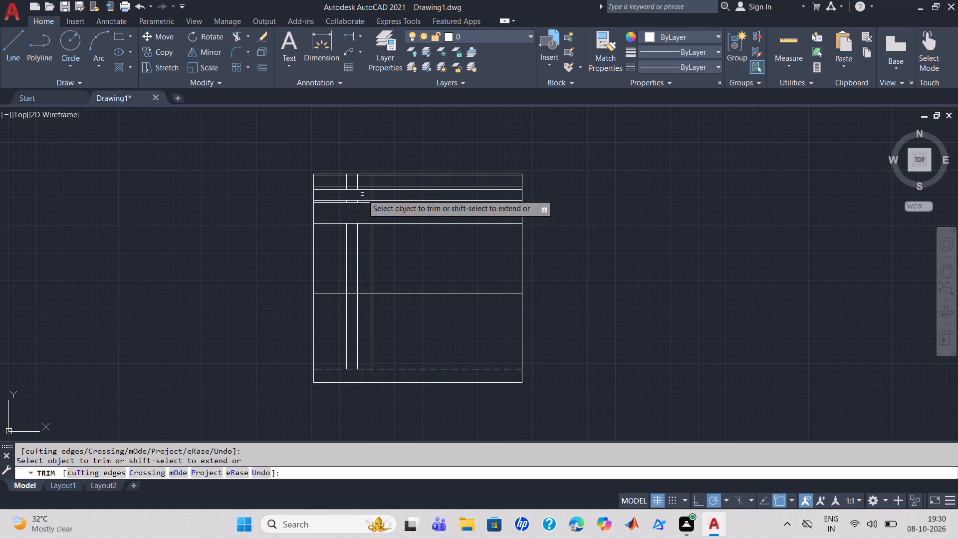
click(360, 195)
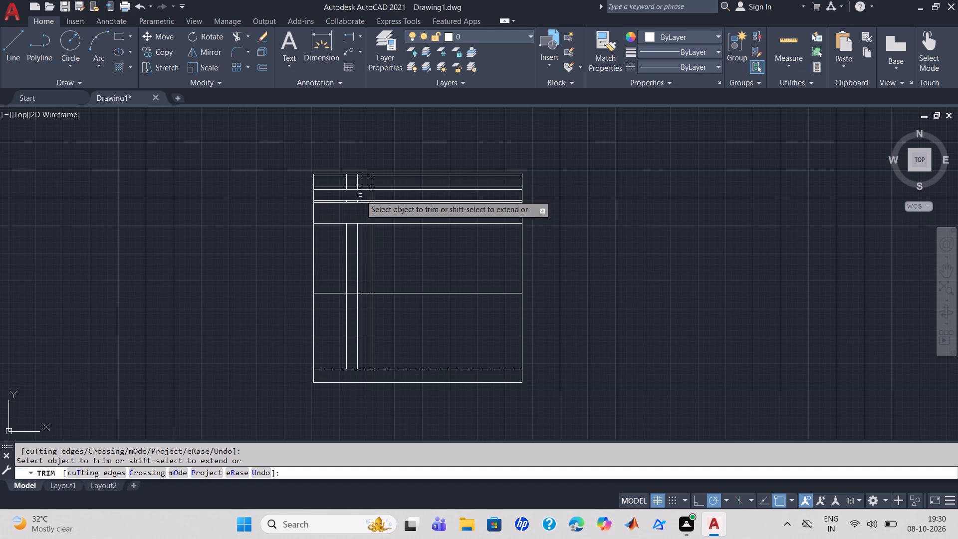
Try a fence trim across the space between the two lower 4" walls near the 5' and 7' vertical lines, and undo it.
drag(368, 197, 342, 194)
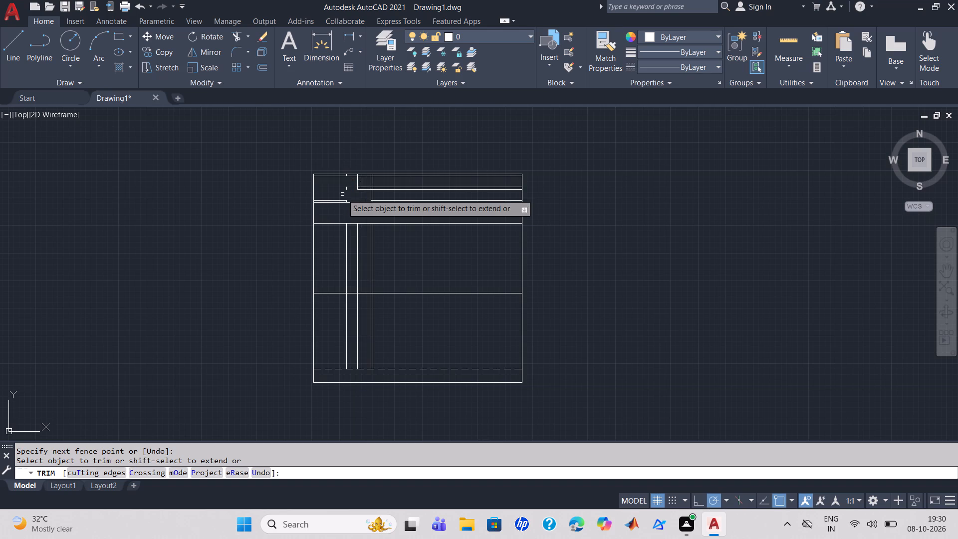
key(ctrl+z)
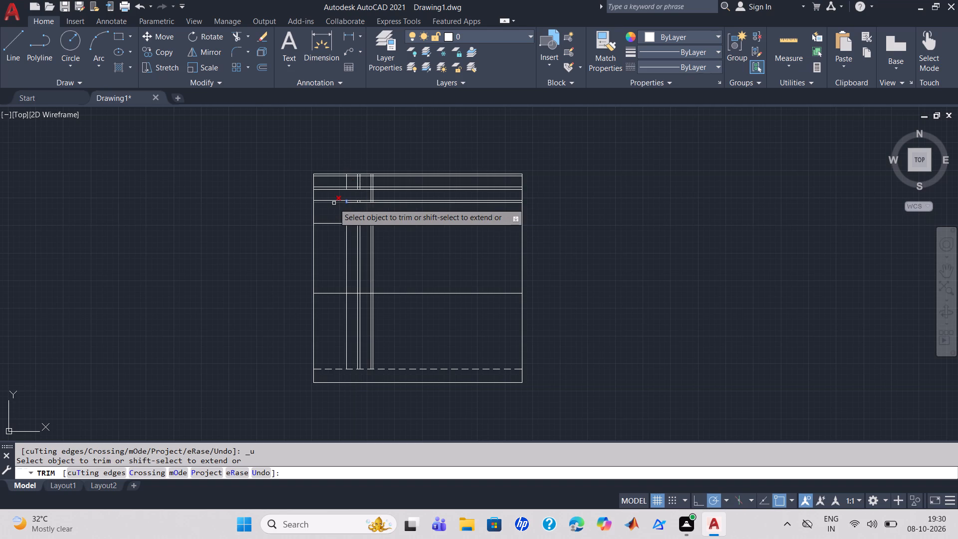
Trim both lines of the lowest 4" wall between the square's left edge and the 5' vertical line.
drag(356, 197, 357, 204)
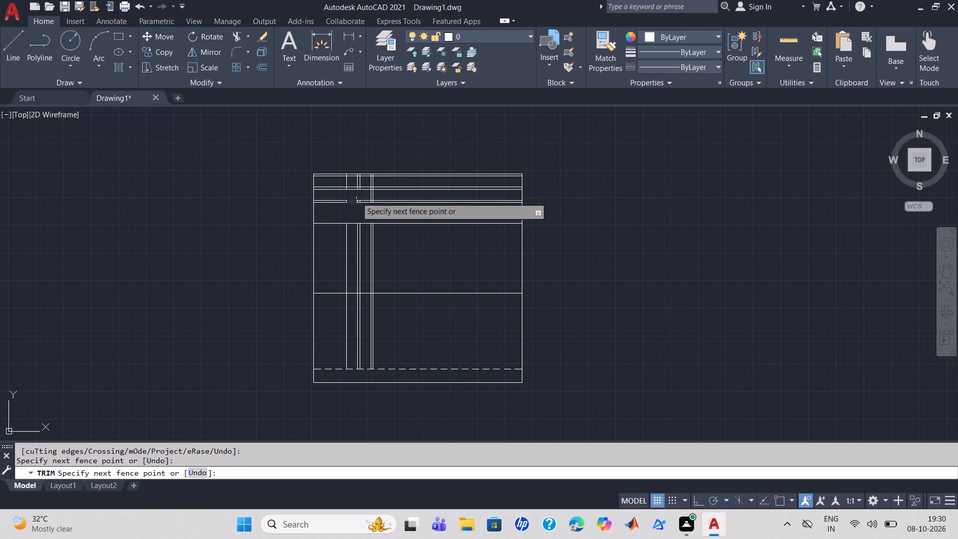
drag(361, 197, 346, 200)
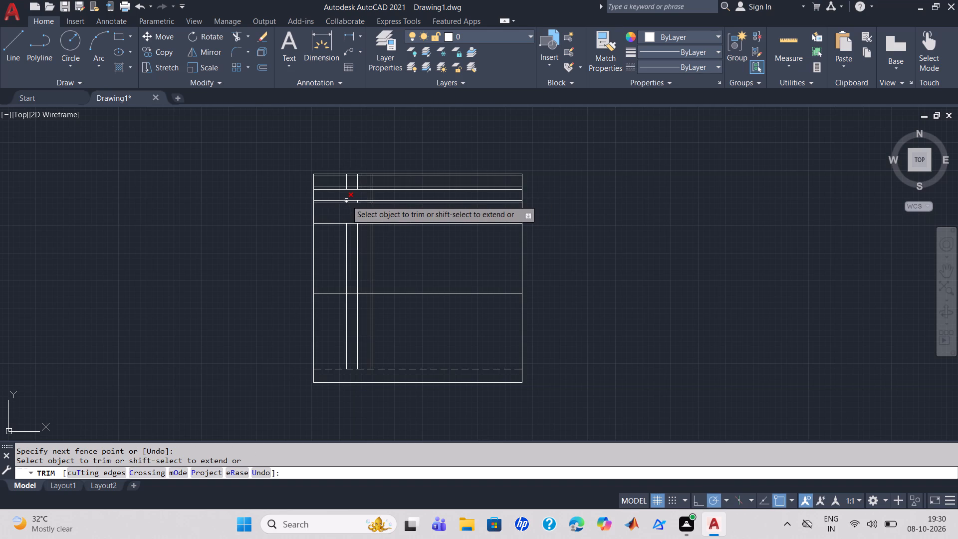
drag(346, 200, 343, 200)
click(345, 199)
drag(343, 200, 342, 203)
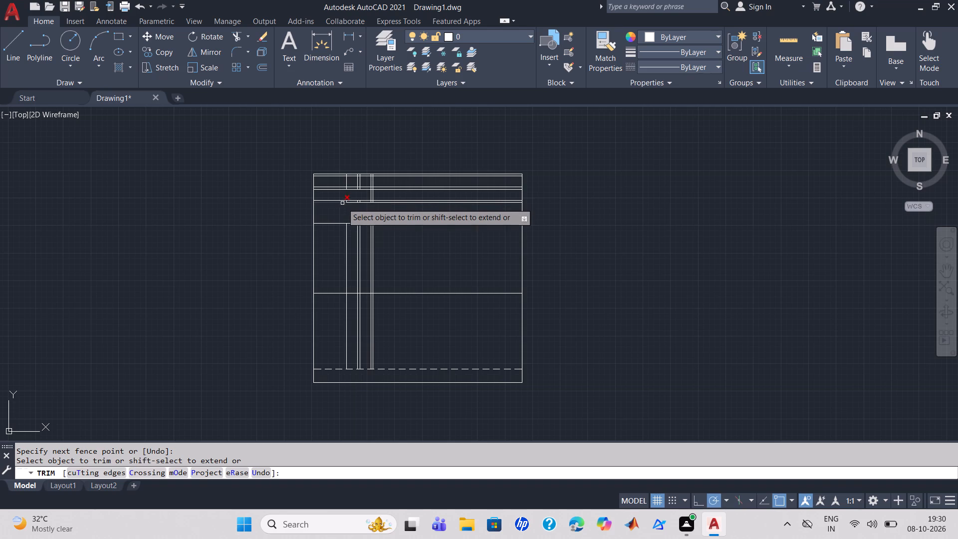
drag(342, 203, 342, 206)
click(340, 200)
click(340, 204)
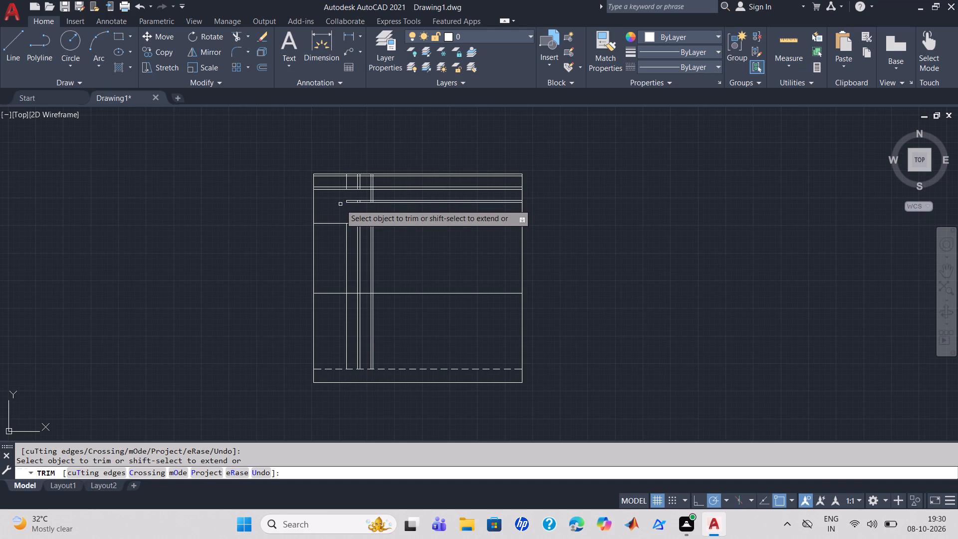
Trim away the lowest 4" wall left of the fourth inner vertical line, and the fifth vertical line within and above that wall.
scroll(340, 205, up, 4)
click(396, 185)
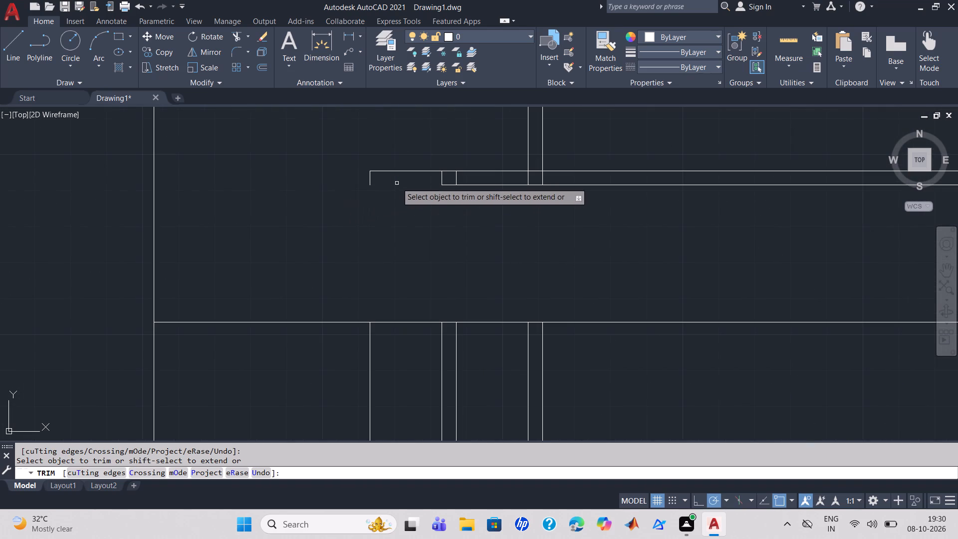
click(399, 173)
click(369, 178)
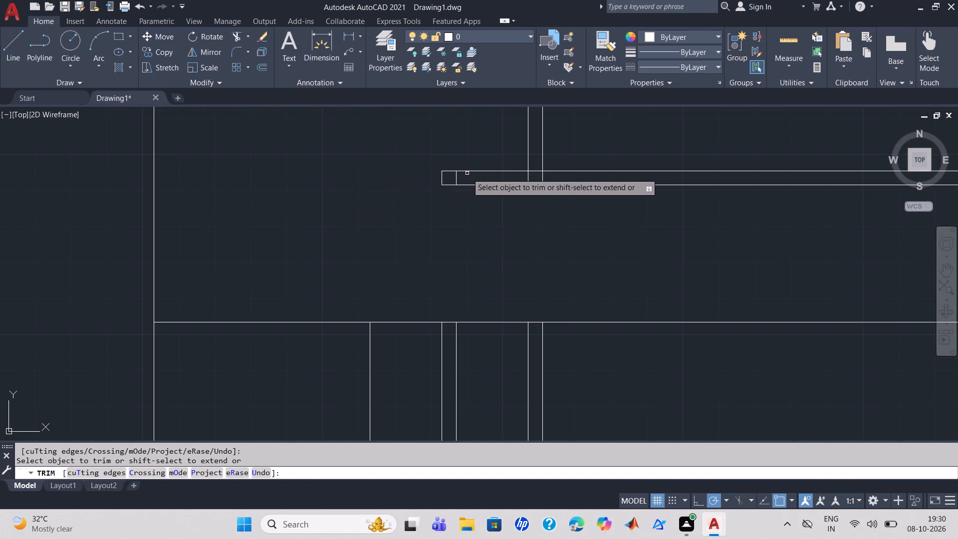
click(475, 171)
click(459, 180)
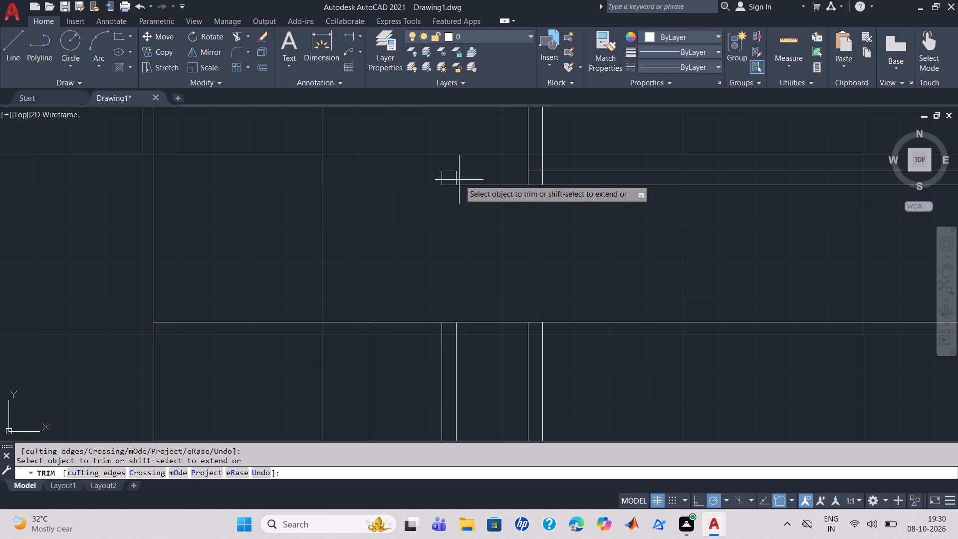
click(443, 181)
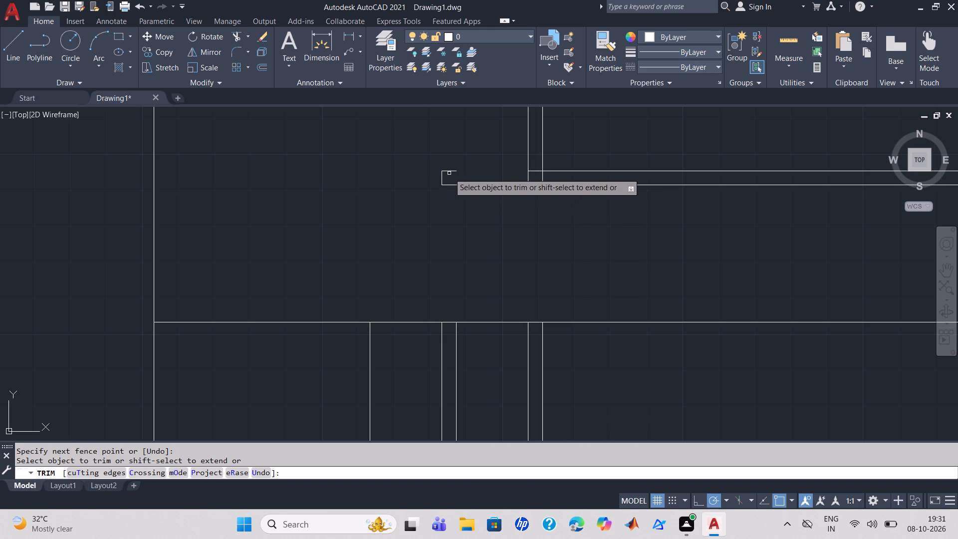
click(451, 171)
click(441, 181)
click(470, 185)
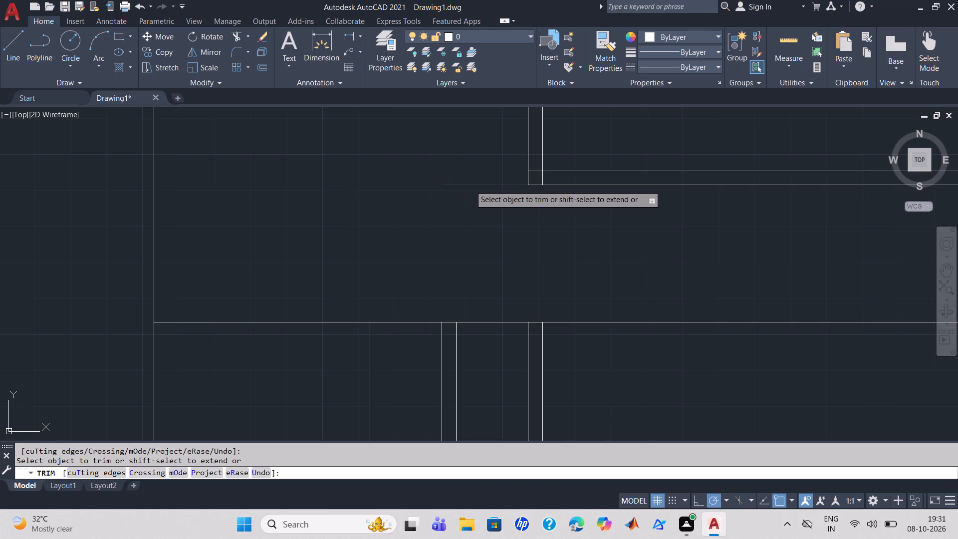
click(543, 177)
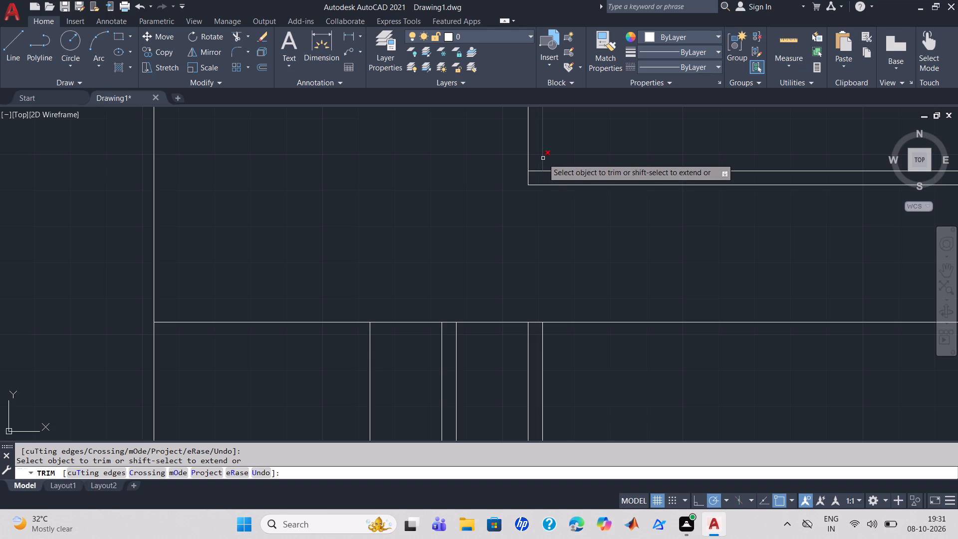
click(543, 158)
Trim the fourth inner vertical line between the top and second 4" walls, and both lines of the second wall to its right.
scroll(544, 157, down, 2)
middle_drag(511, 166, 513, 232)
scroll(512, 233, up, 1)
middle_drag(506, 222, 495, 278)
scroll(495, 279, down, 1)
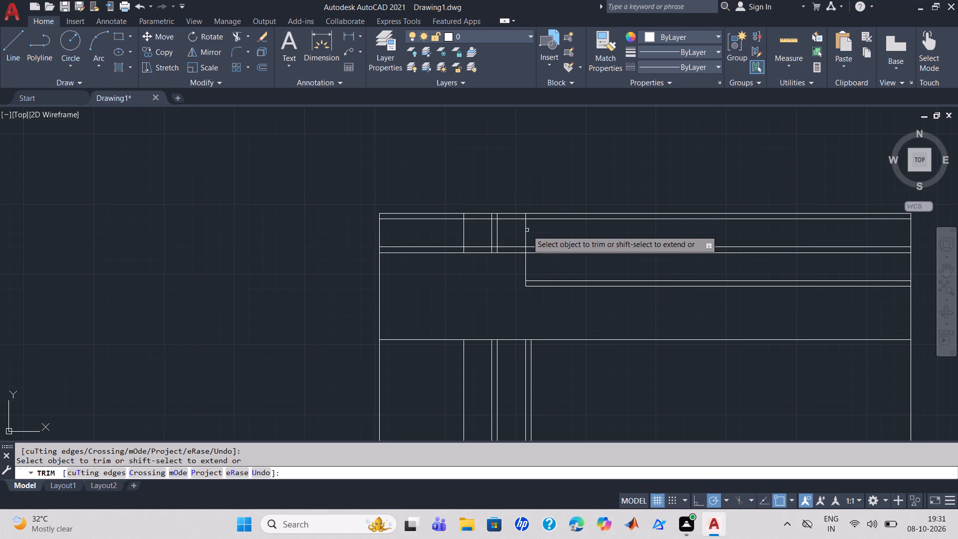
click(525, 233)
click(551, 247)
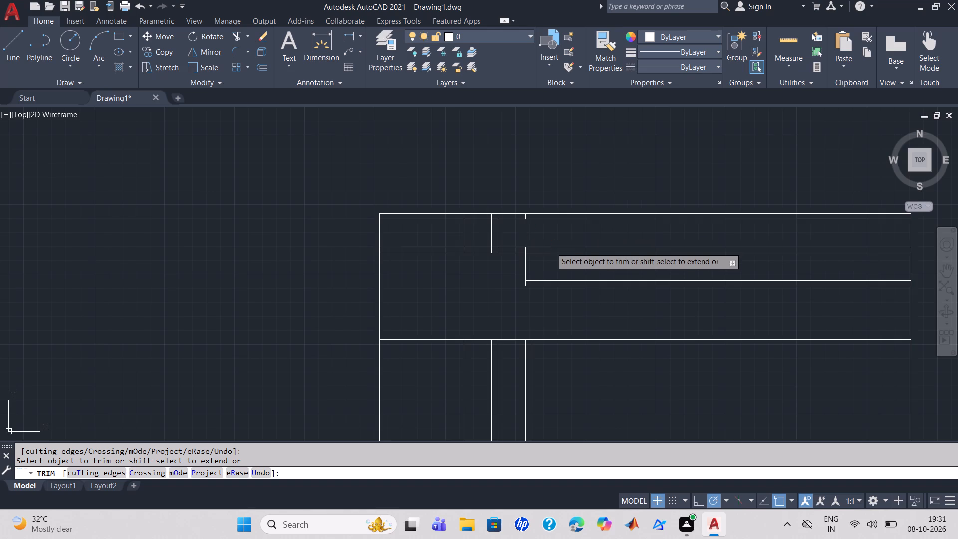
click(551, 253)
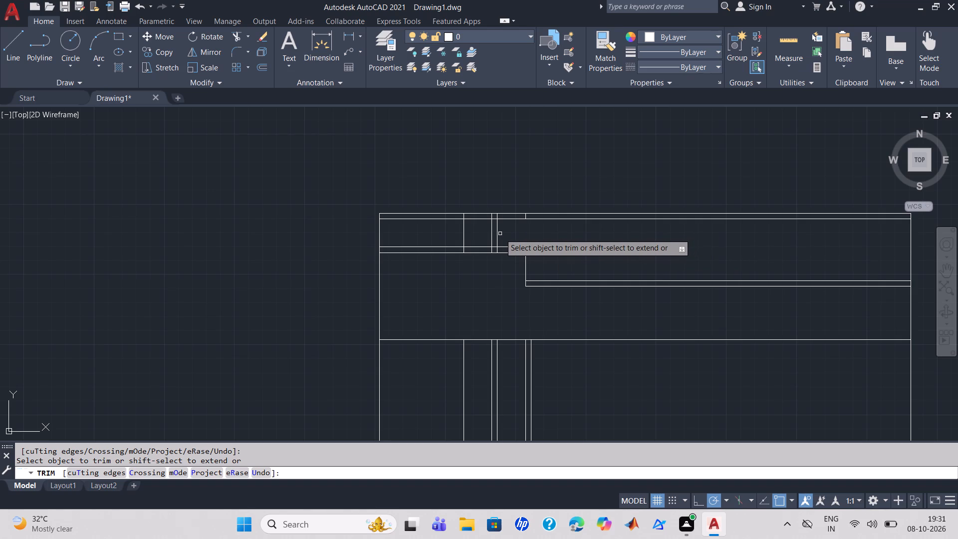
Trim the first three inner vertical lines between the top and second 4" walls.
click(498, 234)
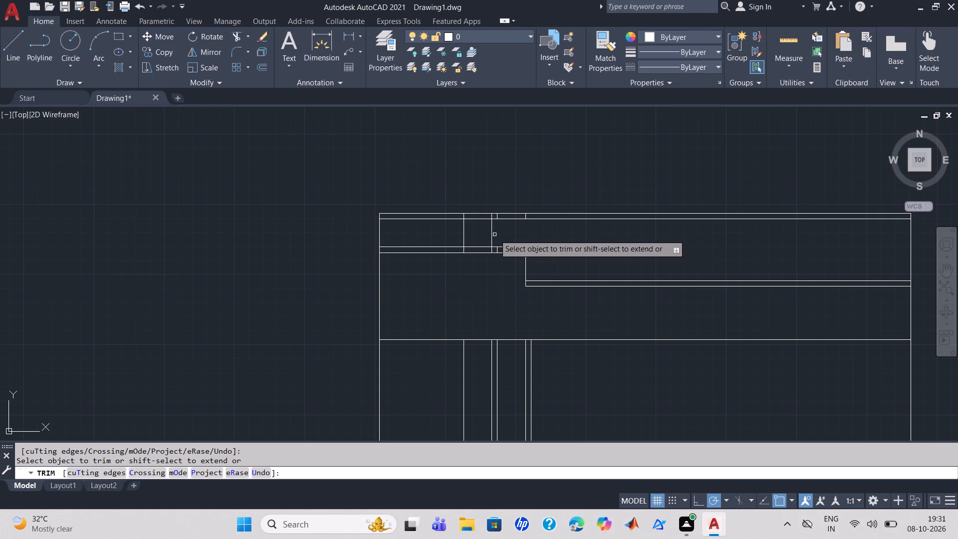
click(492, 235)
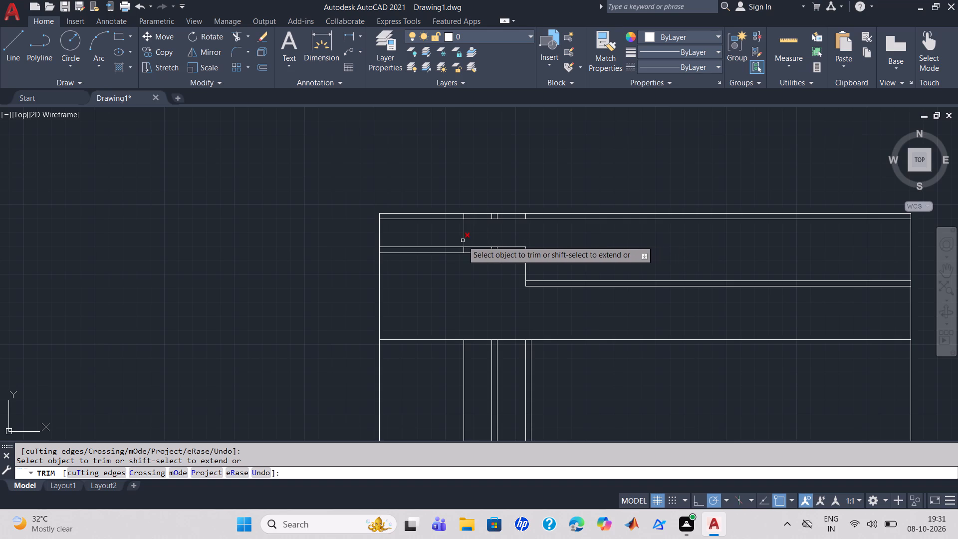
click(463, 241)
Trim the leftover stubs of the first three inner vertical lines inside the top and second 4" walls.
scroll(462, 241, up, 1)
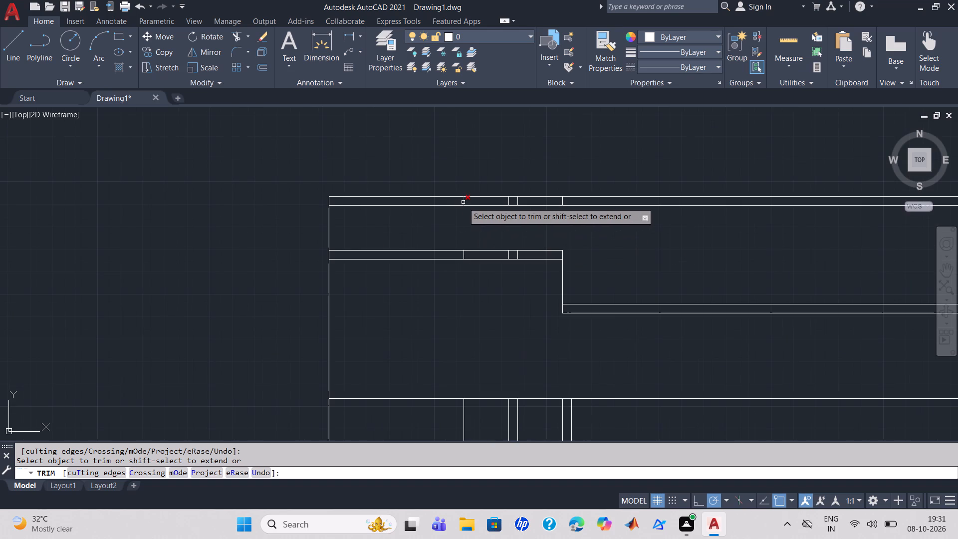
click(464, 202)
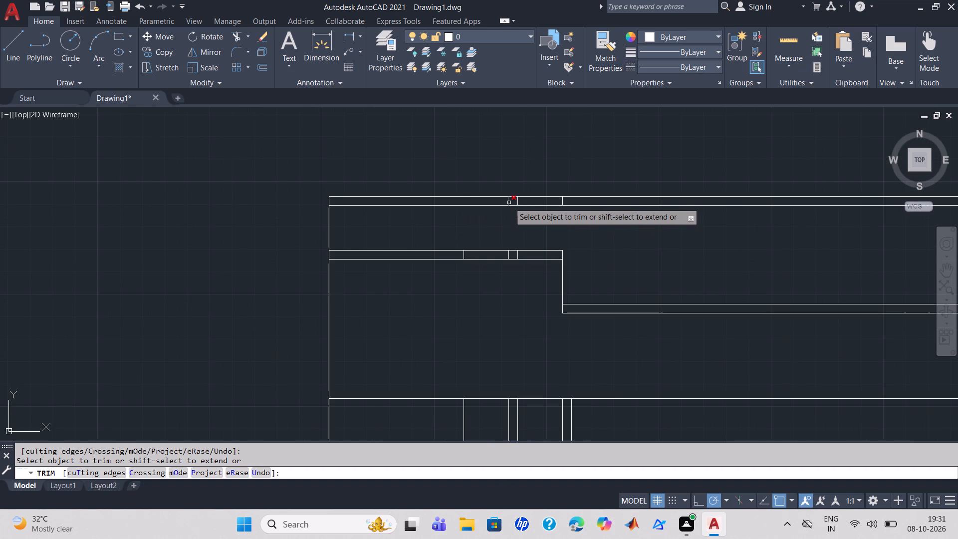
click(509, 203)
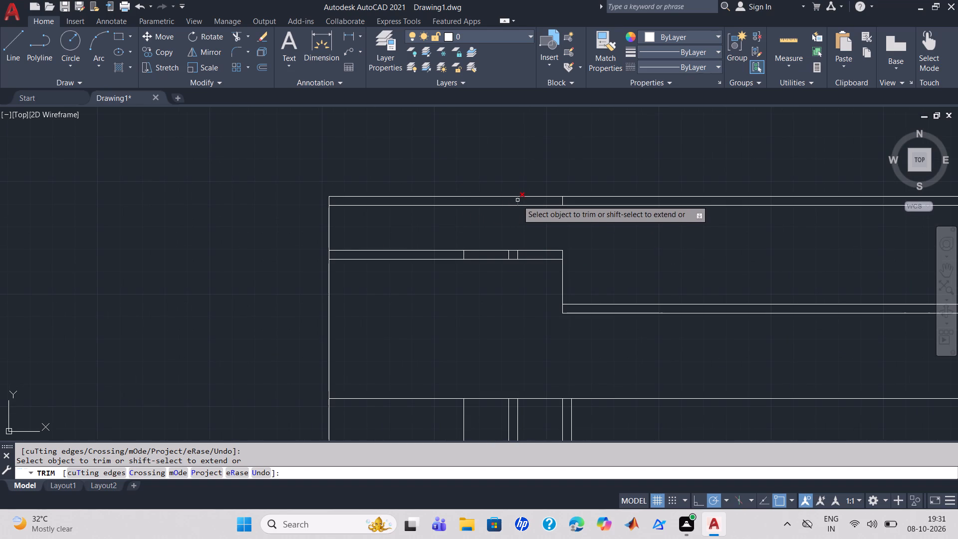
click(517, 200)
click(509, 256)
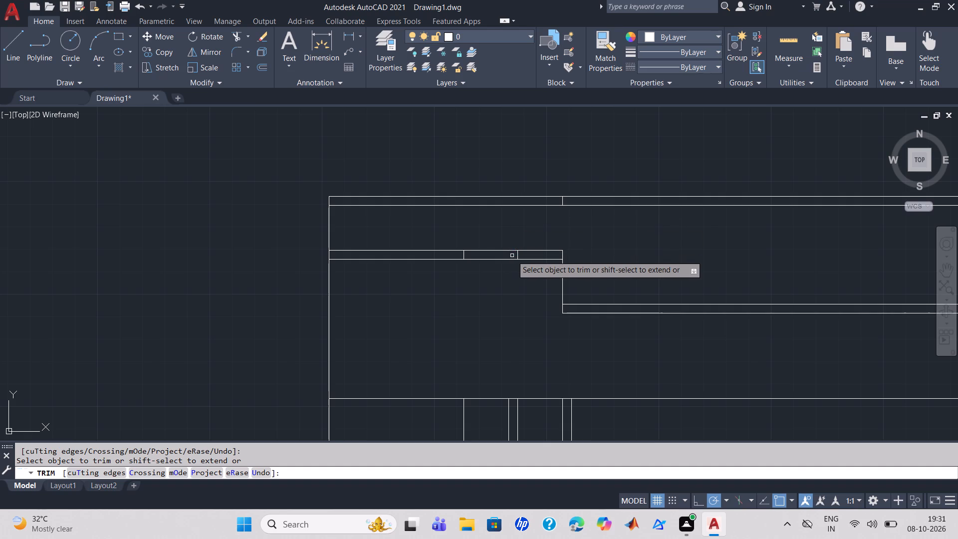
click(517, 255)
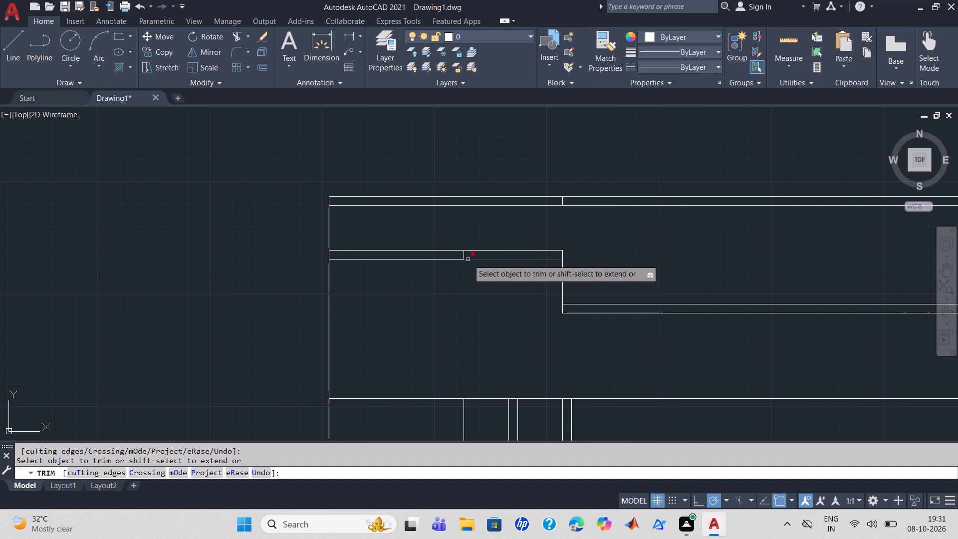
click(465, 257)
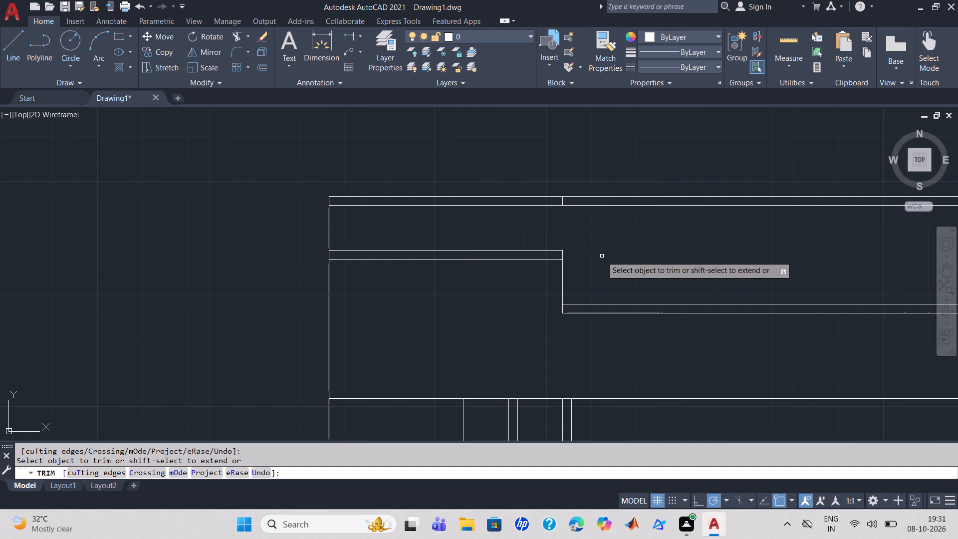
middle_drag(602, 256, 447, 221)
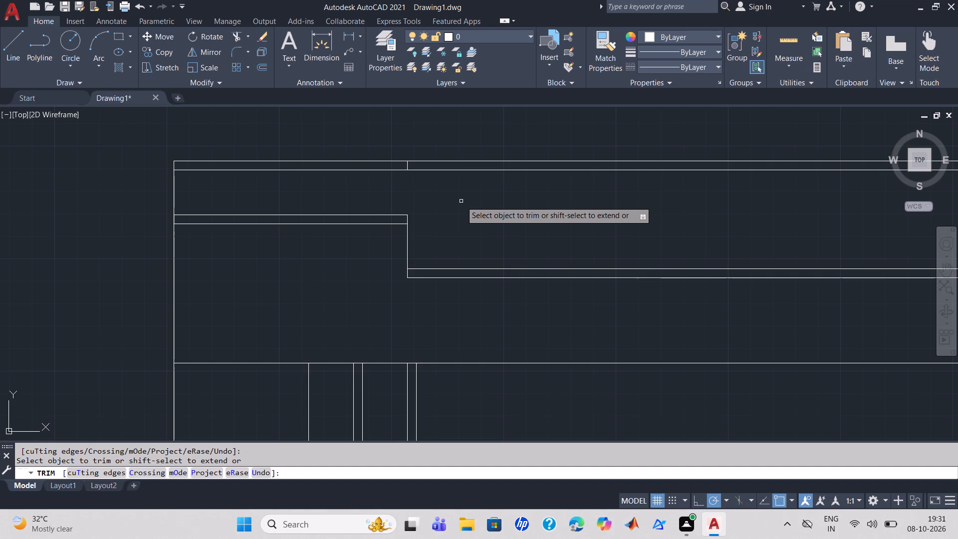
scroll(461, 201, down, 2)
middle_drag(528, 215, 505, 219)
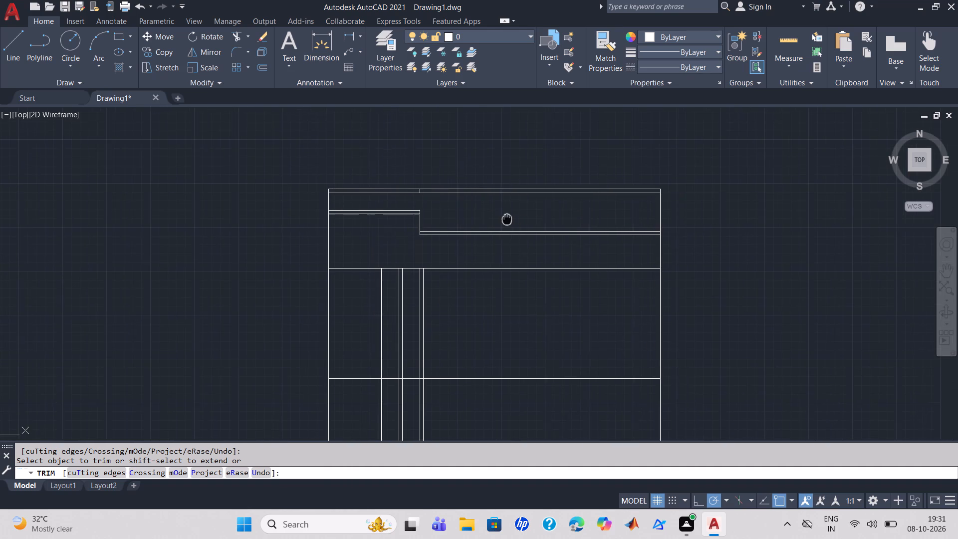
middle_drag(505, 219, 473, 220)
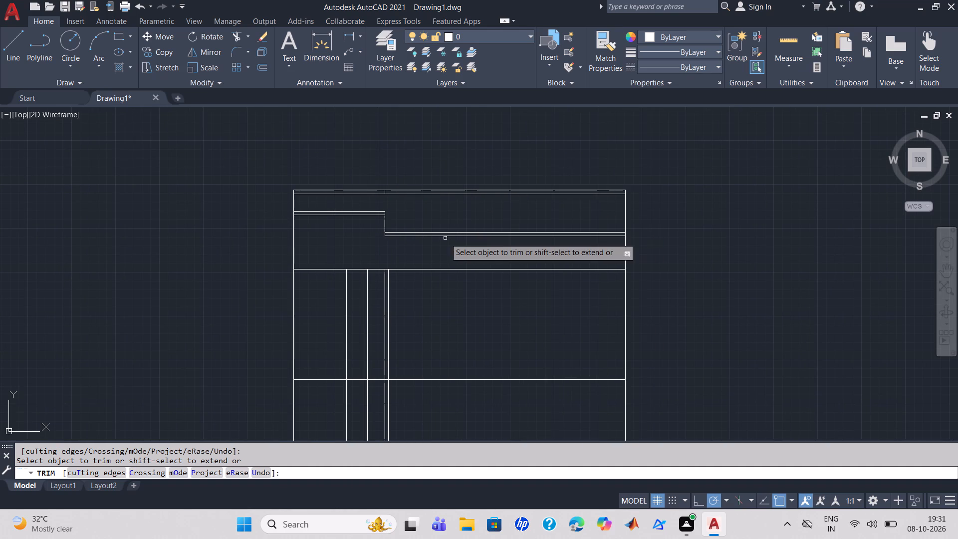
key(Escape)
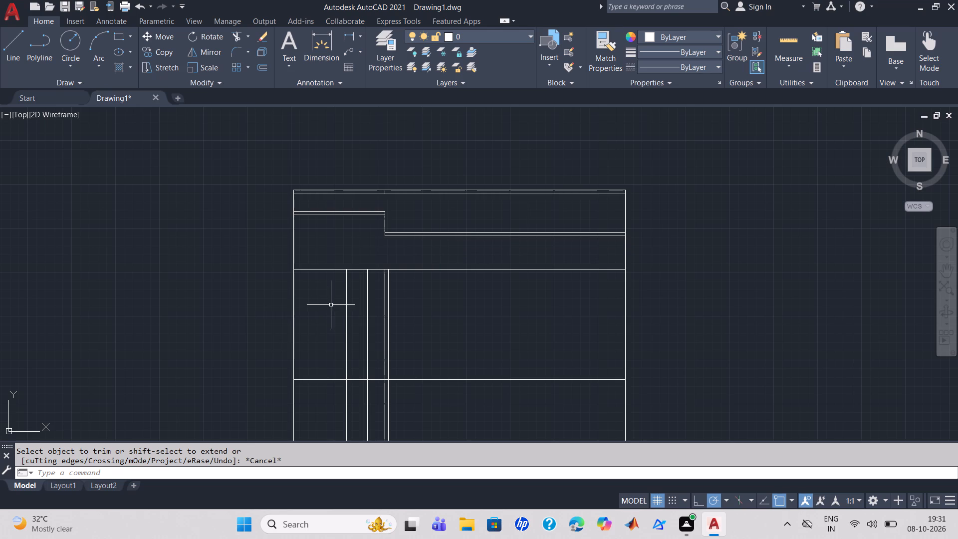
Erase the leftmost inner vertical line below the stepped 4" walls.
click(346, 300)
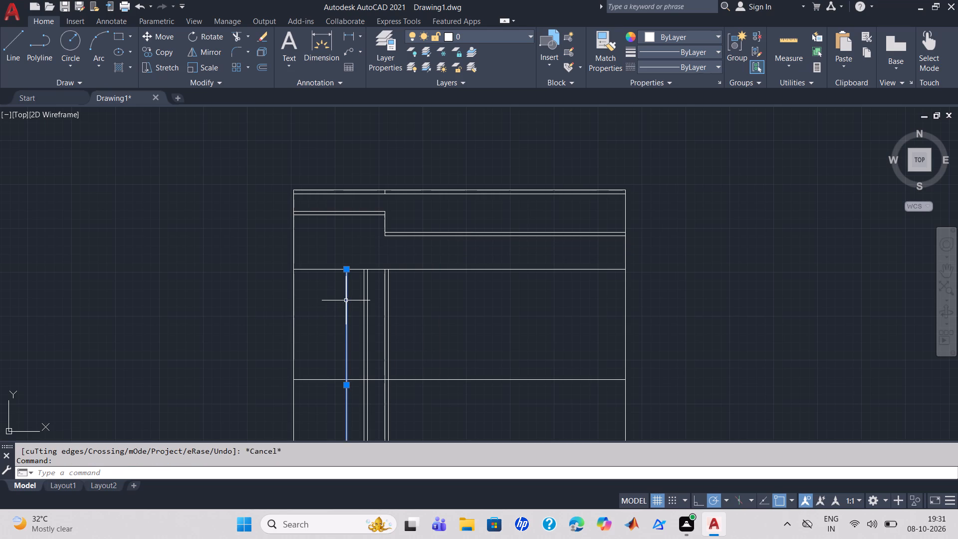
key(Delete)
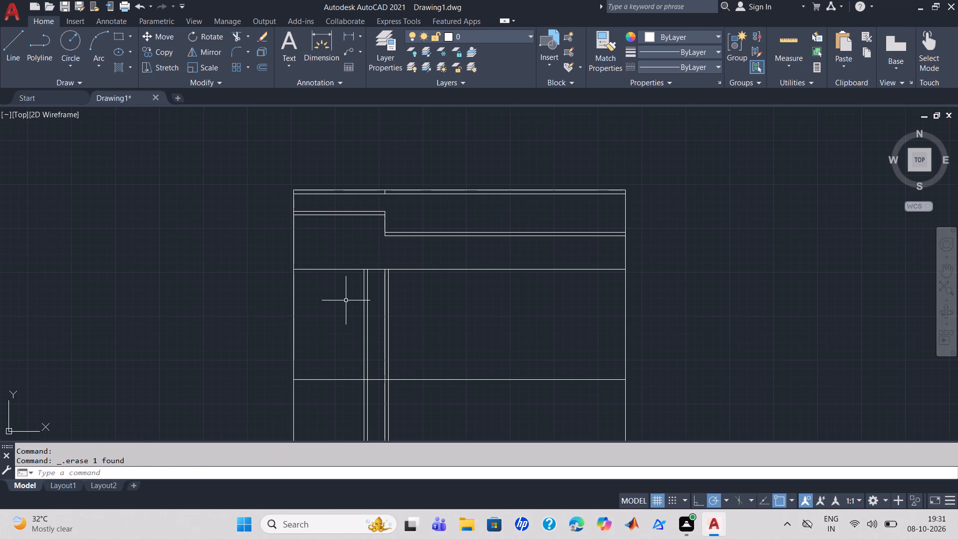
Measure the spacing between the top and second 4" walls near the square's left edge.
scroll(376, 258, up, 3)
middle_drag(445, 173, 448, 294)
scroll(441, 286, up, 1)
scroll(439, 258, down, 1)
middle_drag(439, 258, 408, 366)
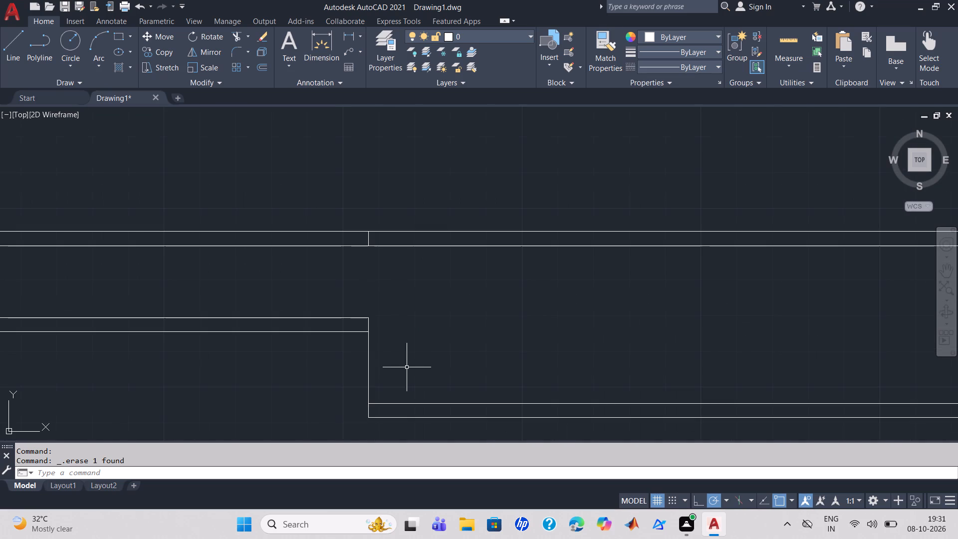
key(o)
key(Return)
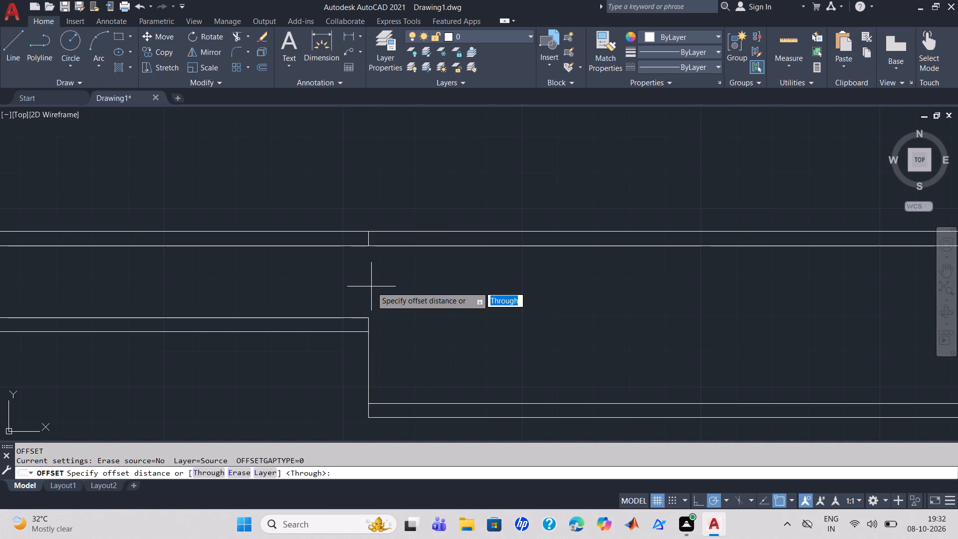
scroll(371, 286, down, 1)
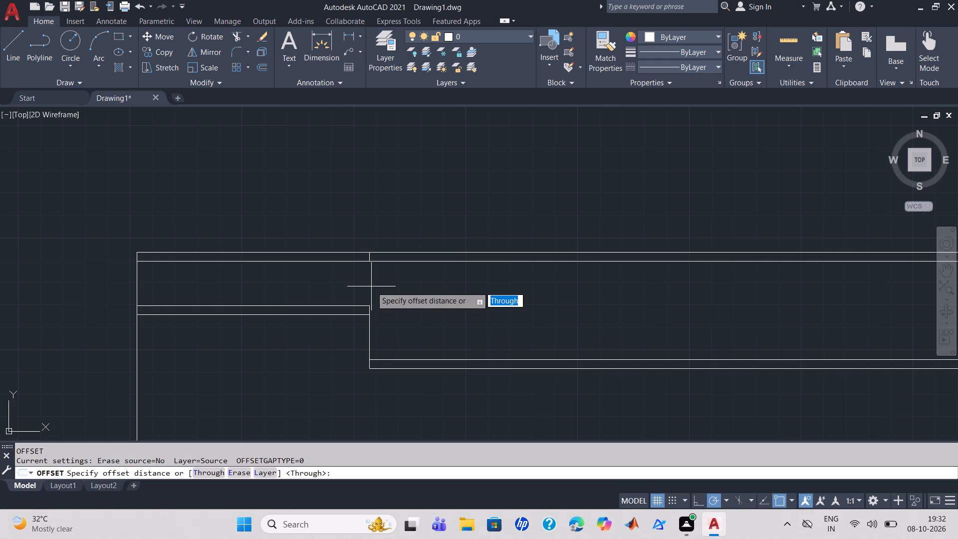
click(778, 41)
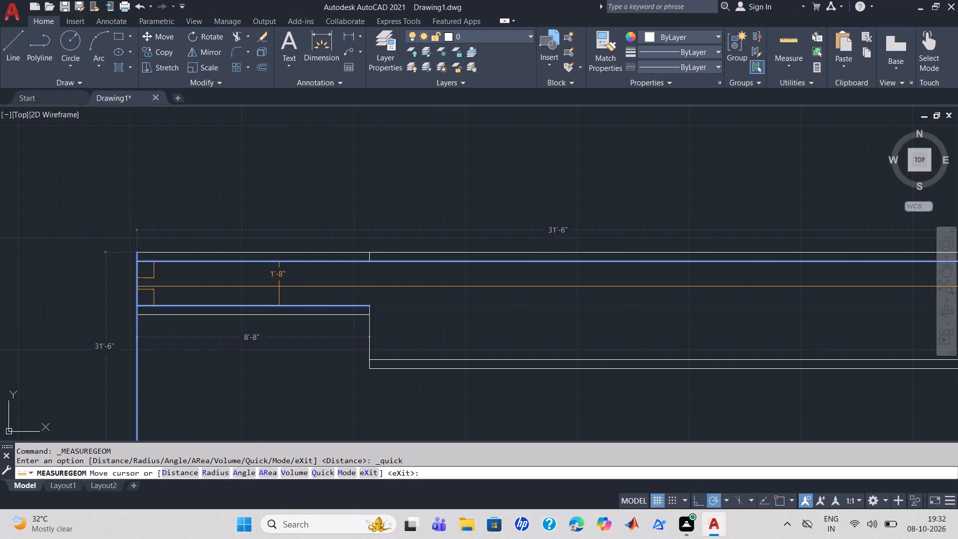
key(Escape)
Offset the short vertical line inside the top 4" wall 10' to the right.
key(o)
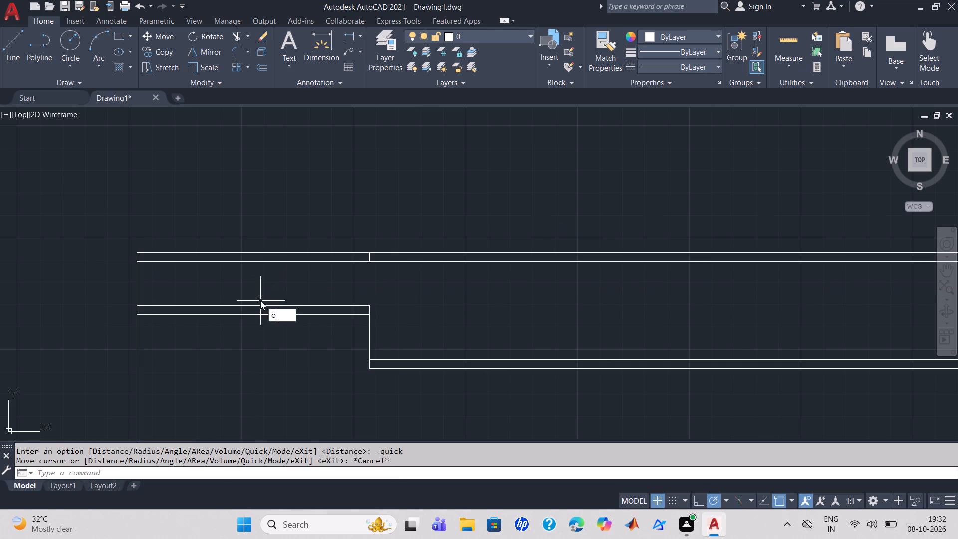
key(Return)
text(10')
key(Return)
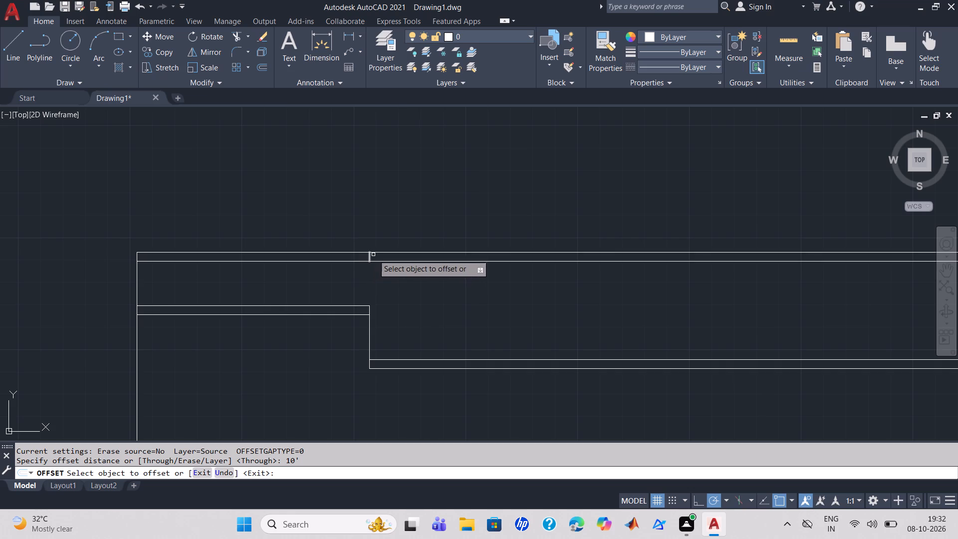
scroll(375, 254, up, 2)
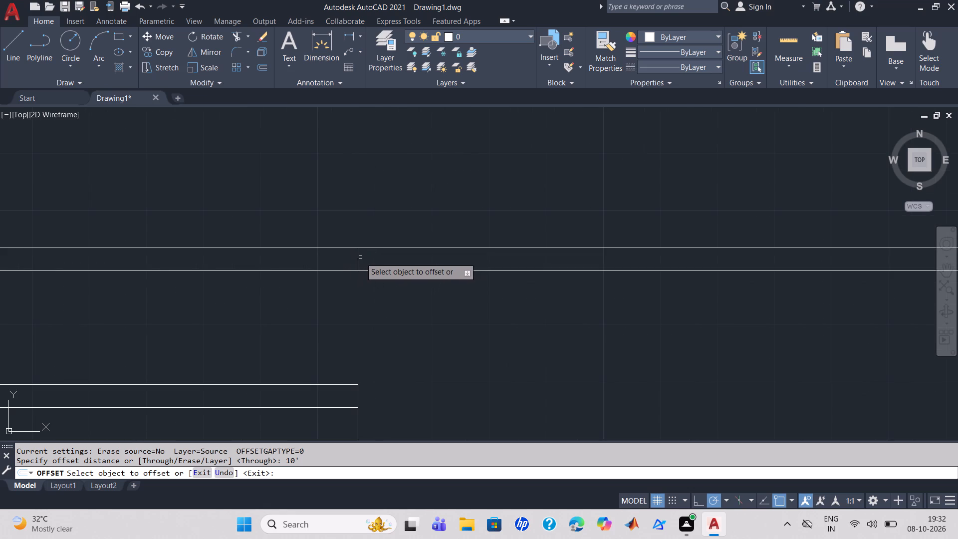
click(358, 261)
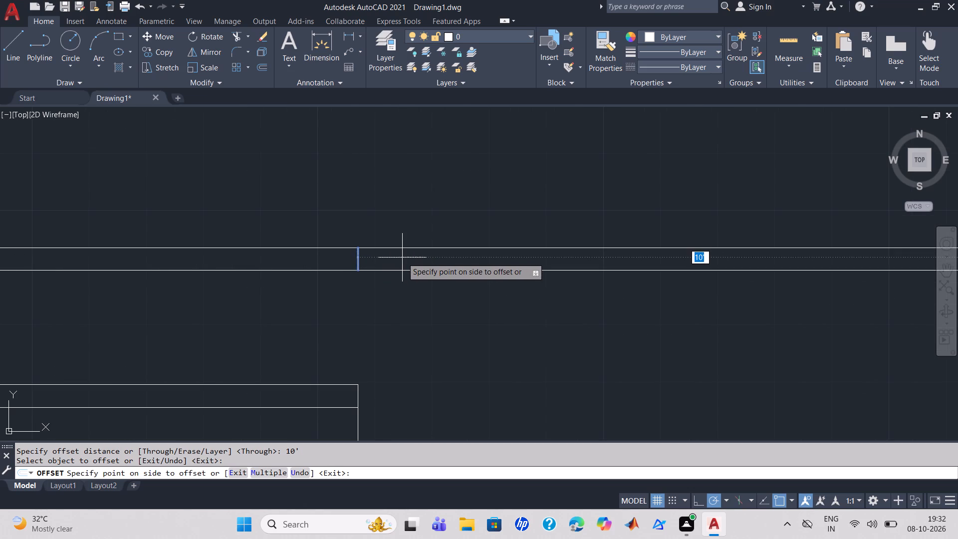
click(402, 258)
scroll(424, 256, down, 2)
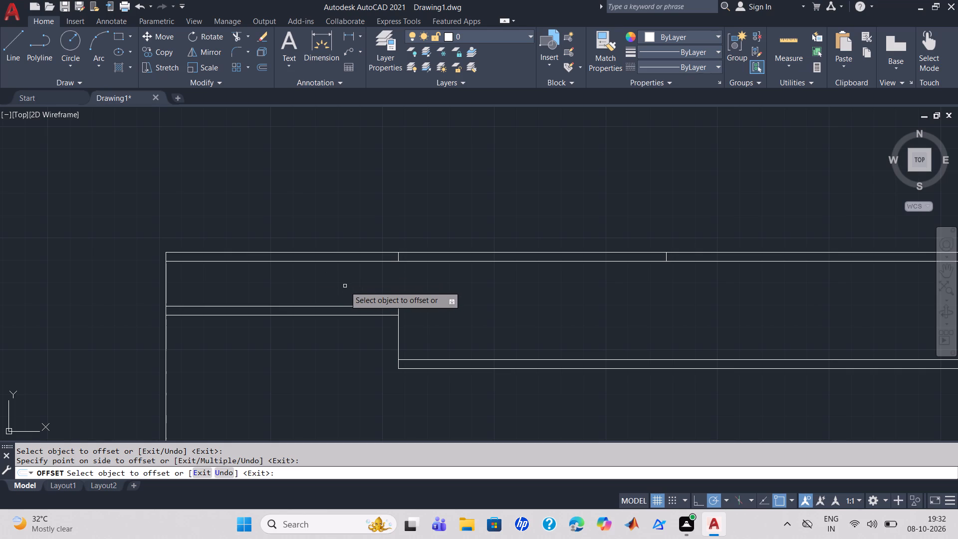
key(Escape)
Trim the original short vertical line inside the top 4" wall, above the step in the lower walls.
text(tr)
key(Return)
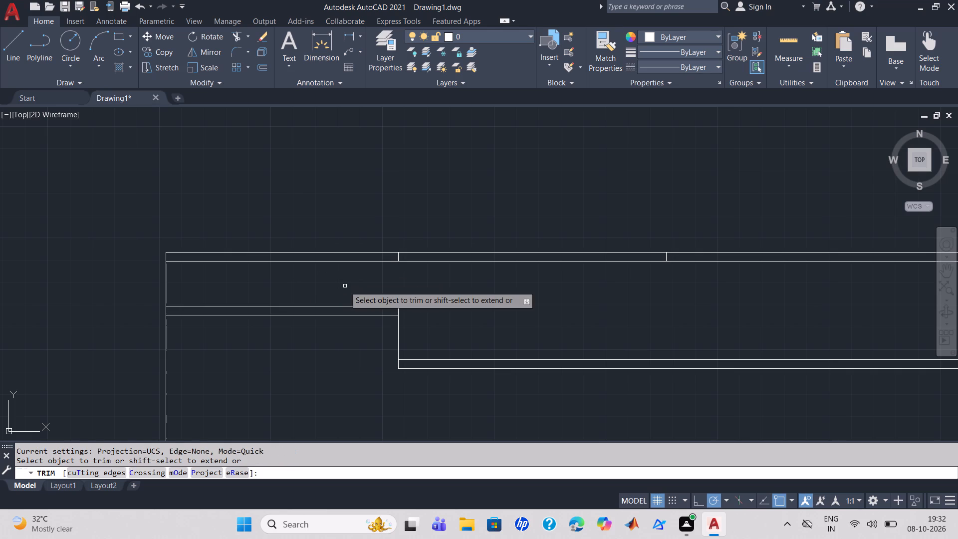
scroll(345, 286, up, 1)
click(430, 239)
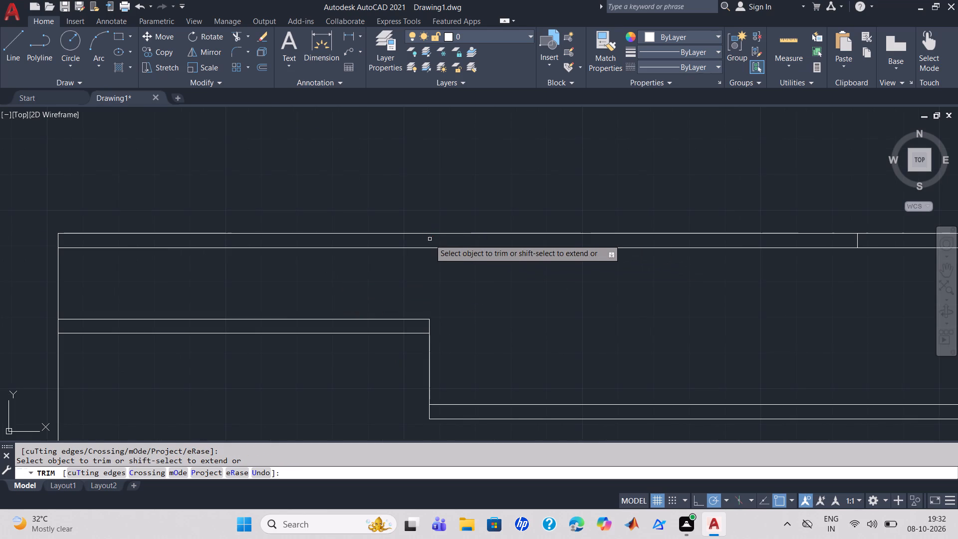
scroll(520, 306, down, 2)
middle_drag(523, 307, 105, 337)
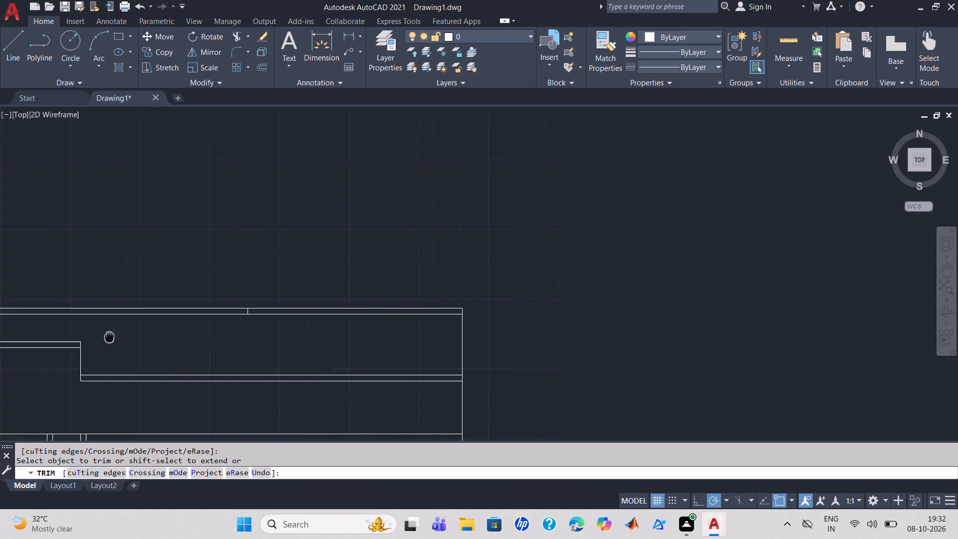
Trim away the top 4" wall beyond its short vertical line, along with the square's right edge above the second wall.
middle_drag(105, 337, 67, 324)
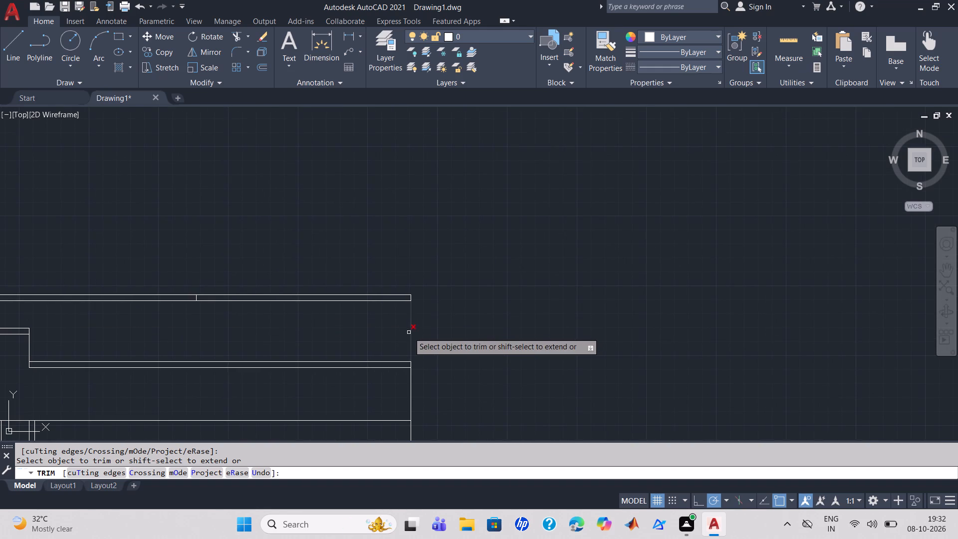
click(409, 332)
click(425, 320)
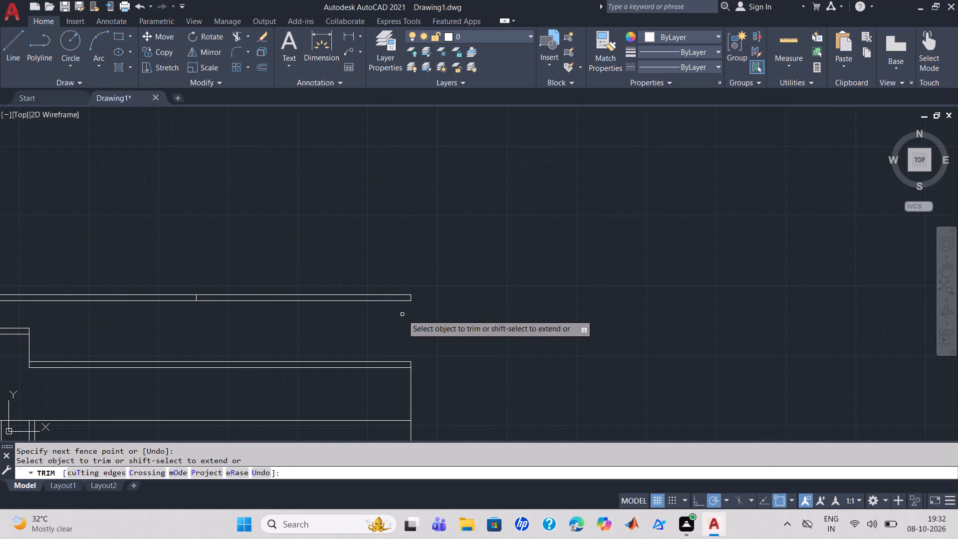
drag(402, 314, 376, 266)
click(410, 299)
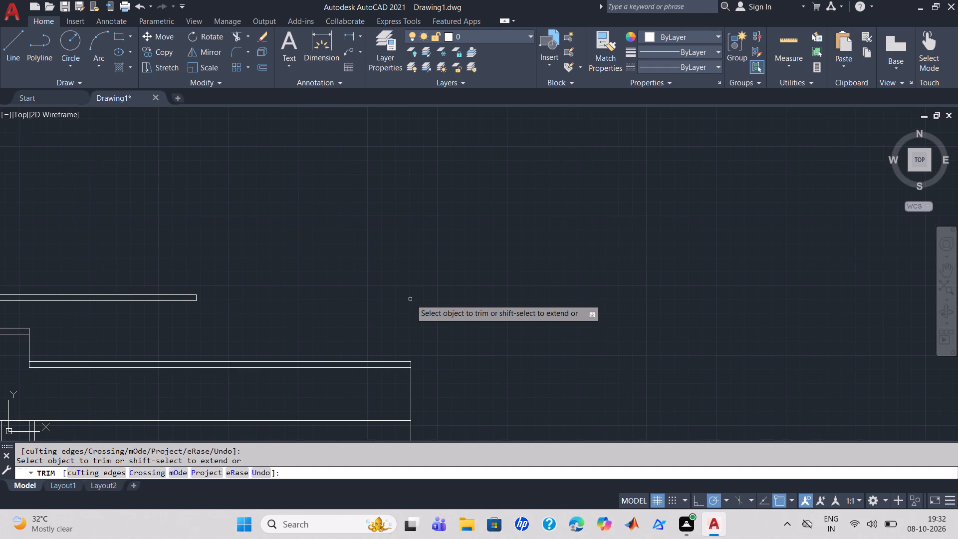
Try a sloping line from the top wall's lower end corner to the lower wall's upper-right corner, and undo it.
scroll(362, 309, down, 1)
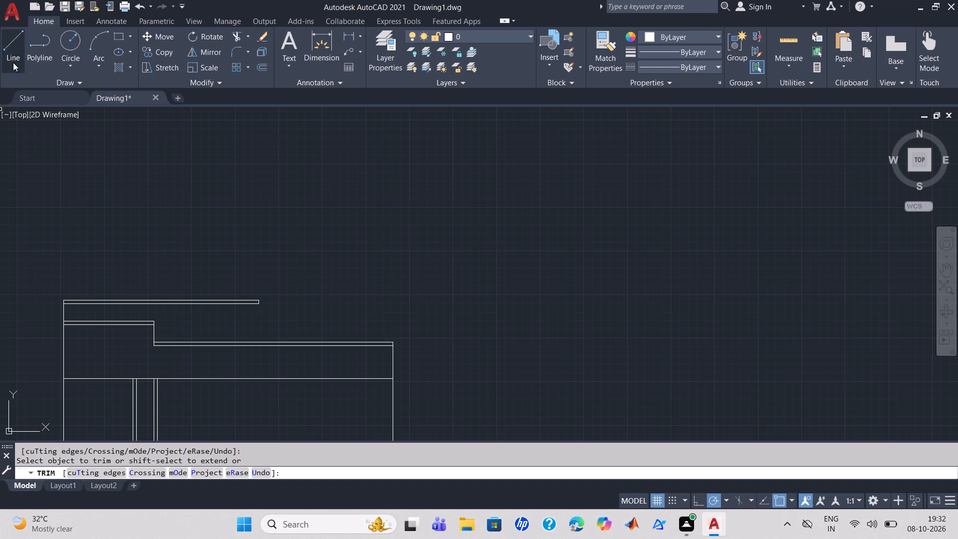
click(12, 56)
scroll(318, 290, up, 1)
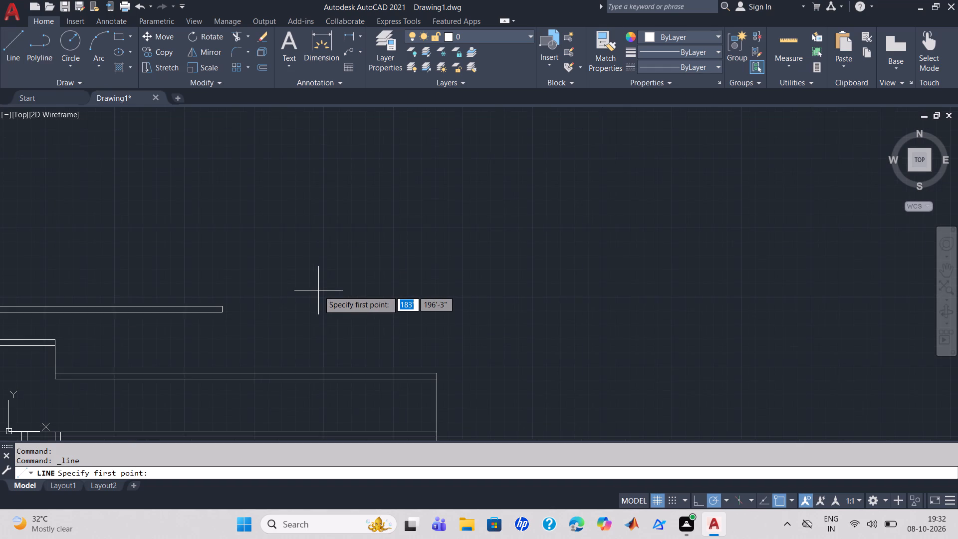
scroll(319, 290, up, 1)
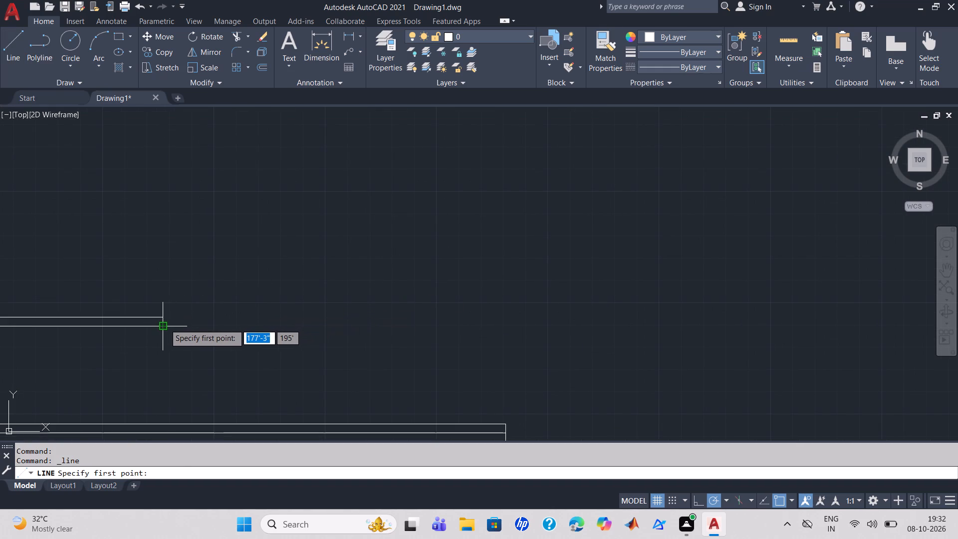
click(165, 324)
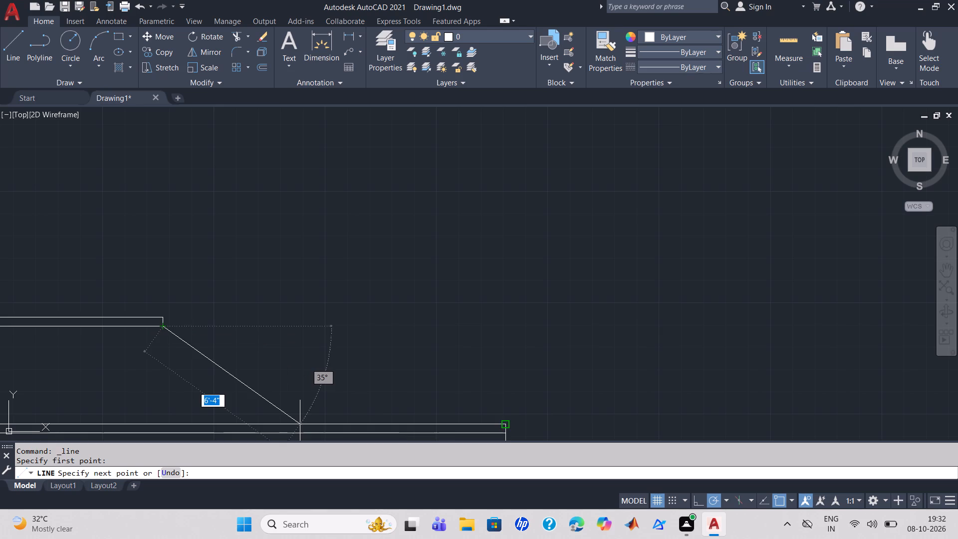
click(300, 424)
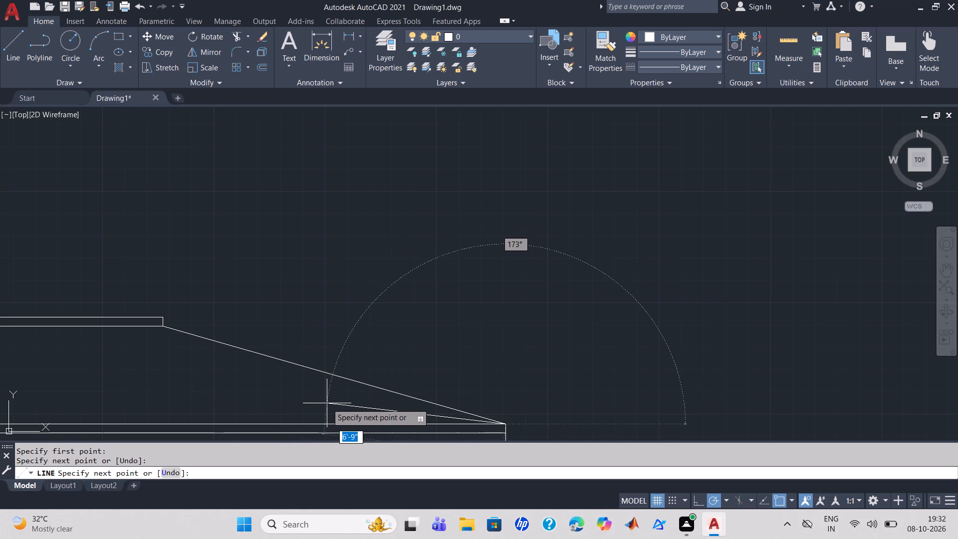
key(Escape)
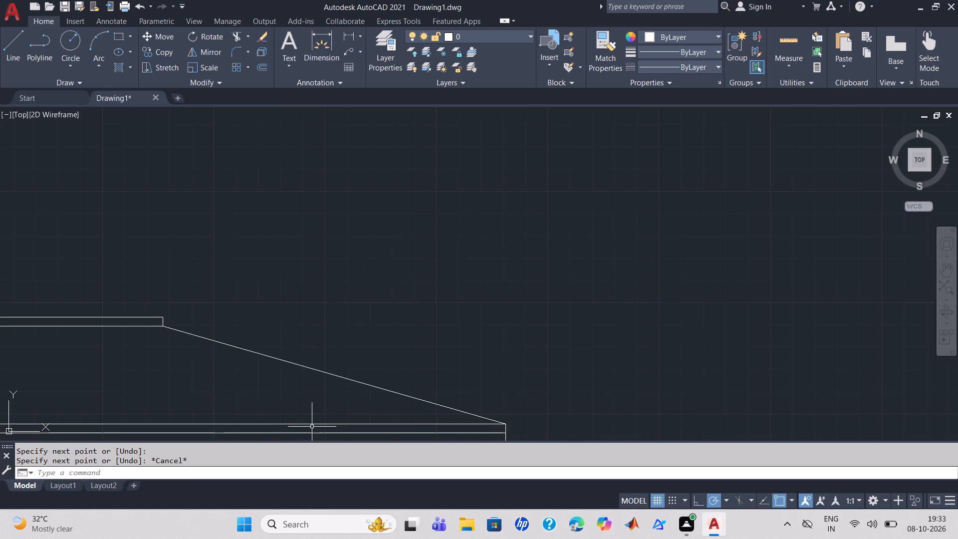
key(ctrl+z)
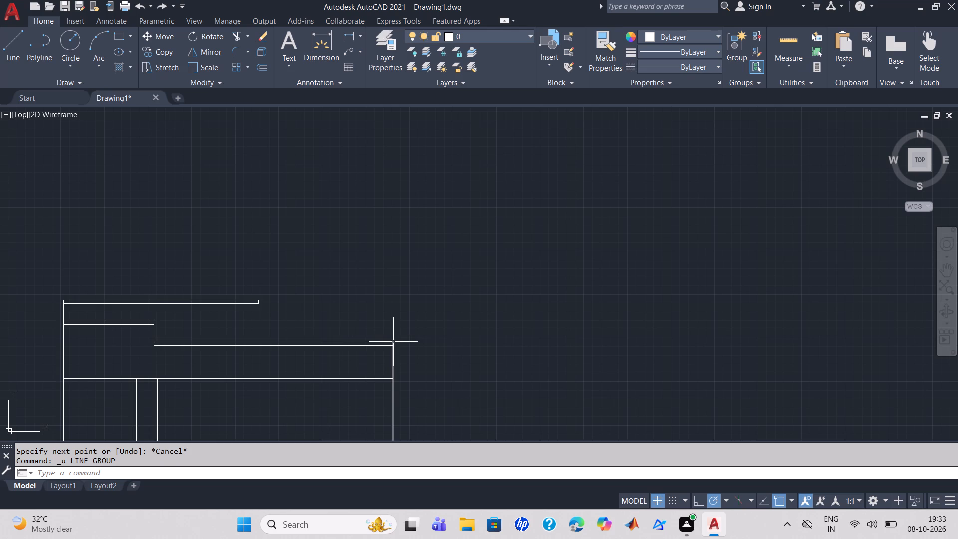
Draw a sloping line from 7'-11" left of the lower wall's upper-right corner to the top wall's lower end corner, erasing the horizontal guide segment.
scroll(392, 343, up, 2)
key(l)
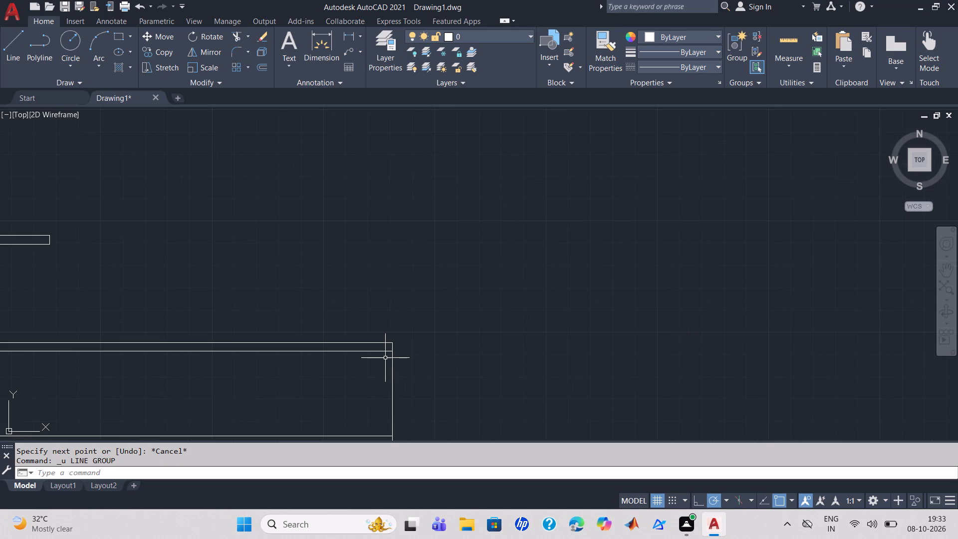
key(Return)
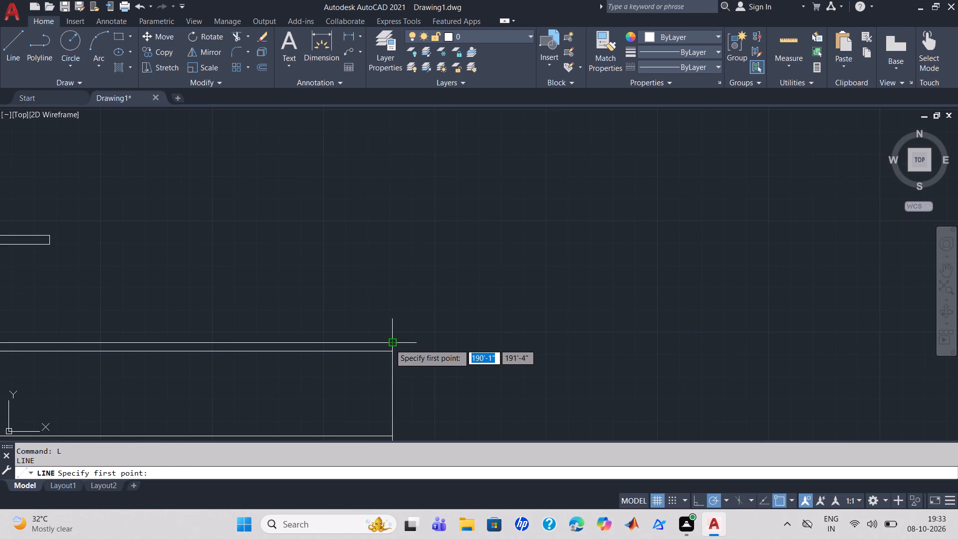
click(390, 344)
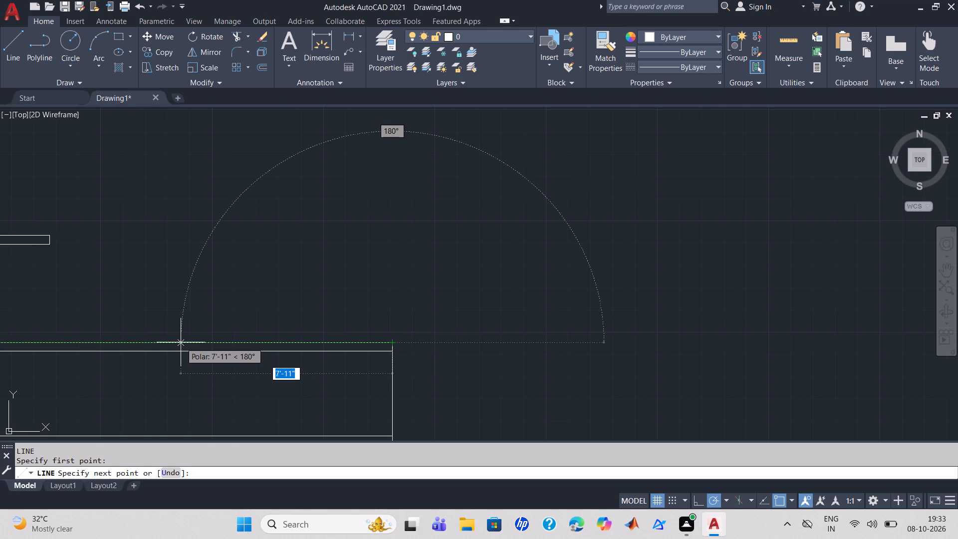
click(181, 342)
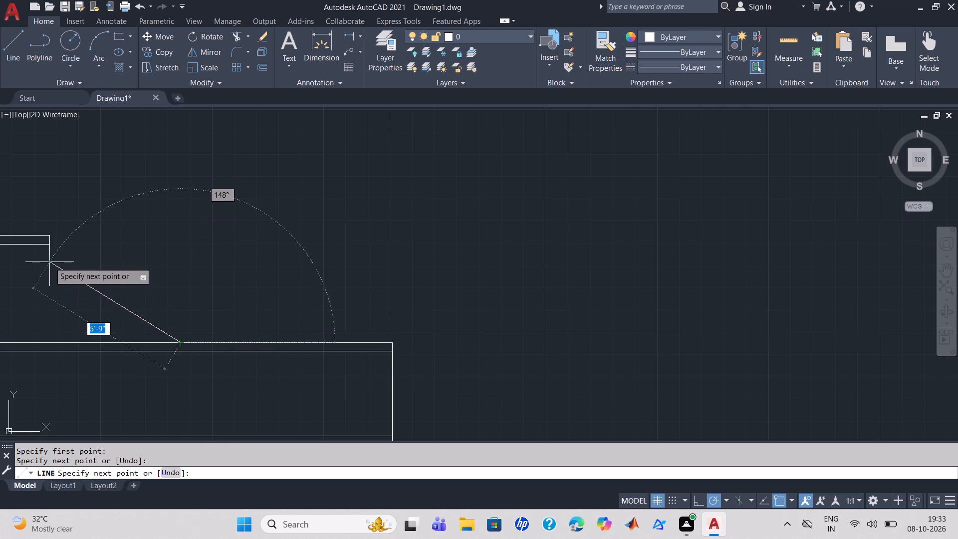
click(46, 246)
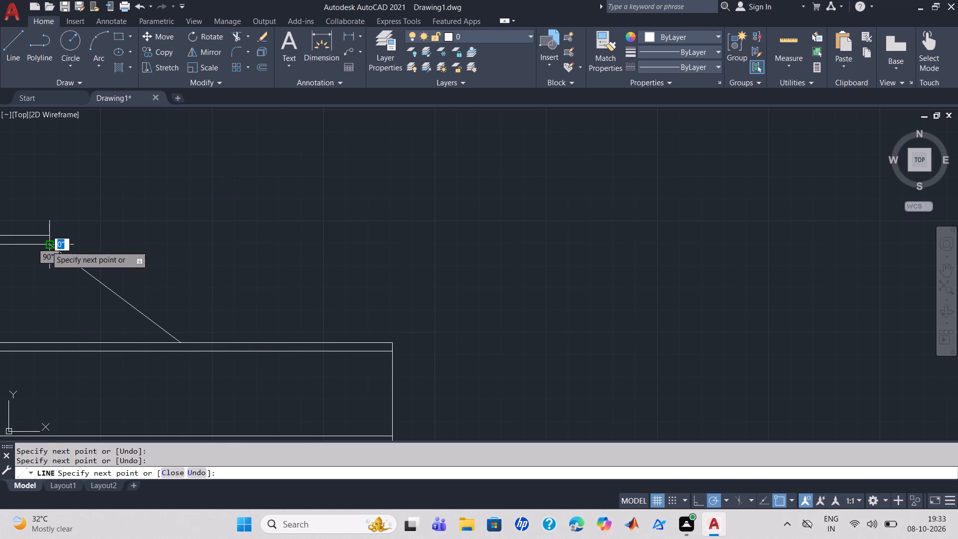
click(48, 237)
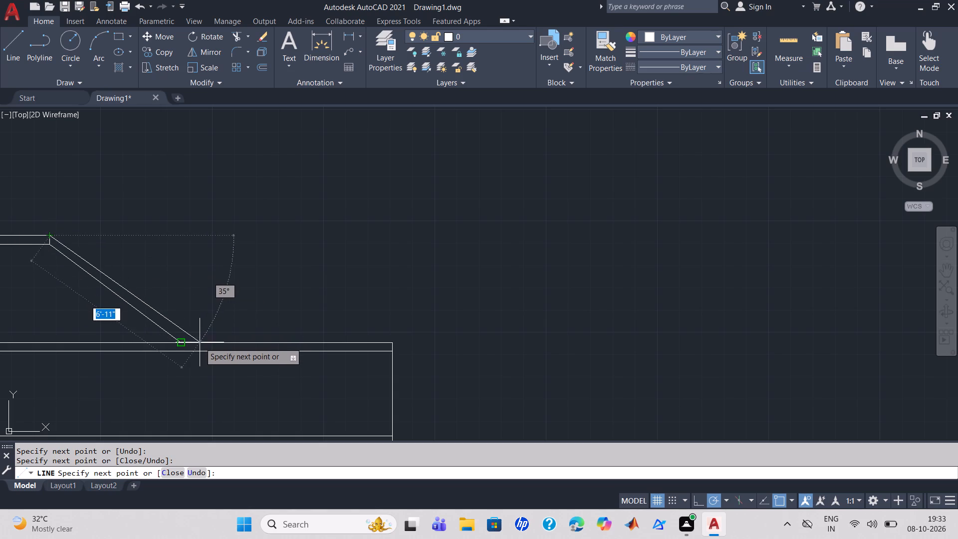
key(Escape)
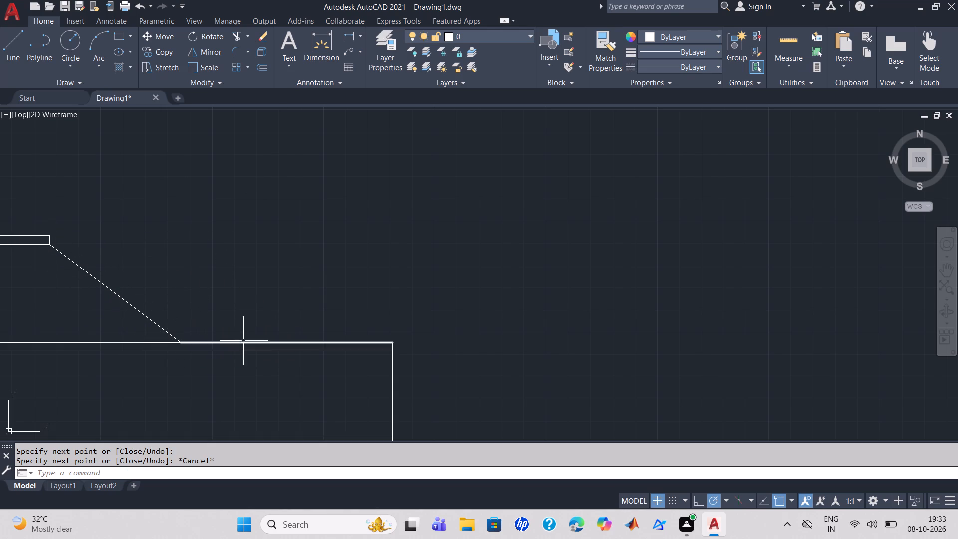
click(347, 343)
key(Delete)
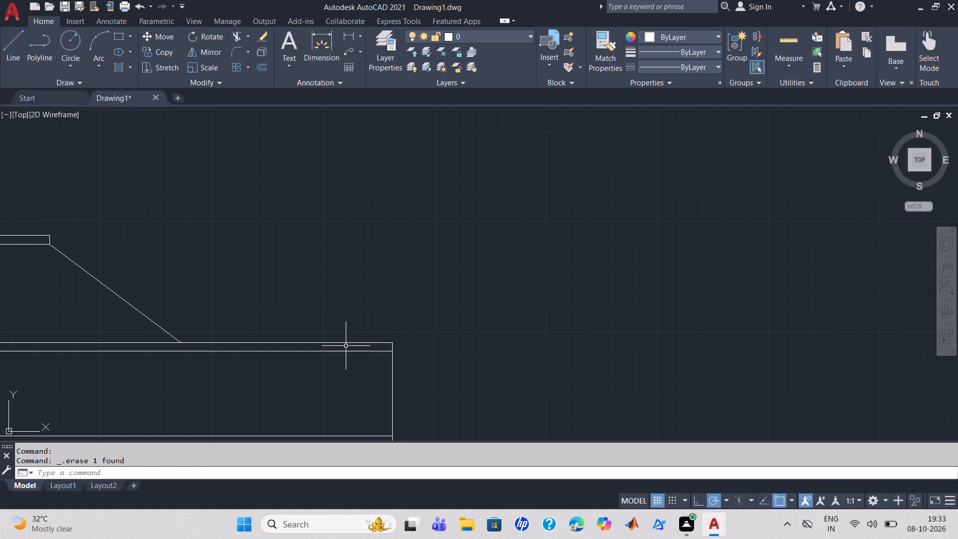
Draw the outer sloping line from 7'-5" left of the same corner to the top wall's upper end corner, erasing the horizontal guide segment.
key(l)
key(Return)
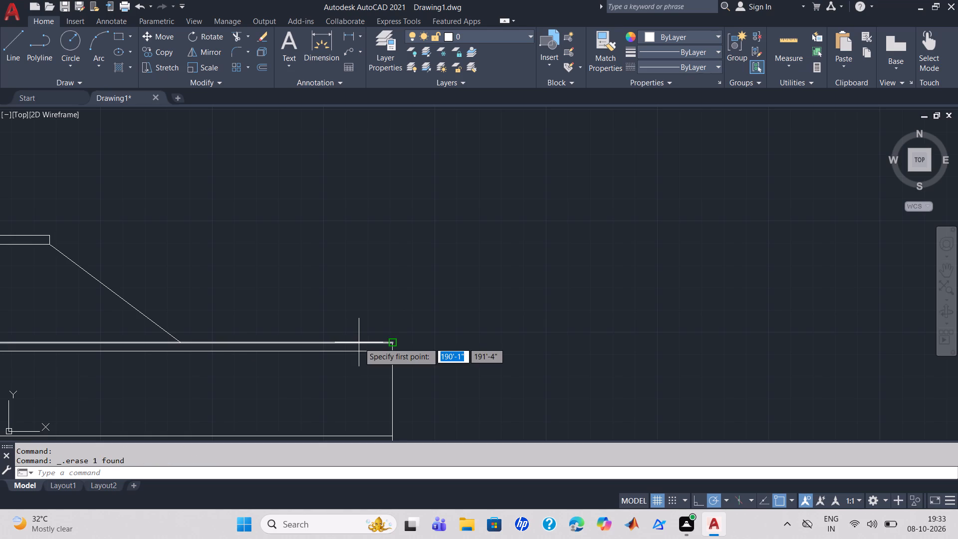
click(394, 341)
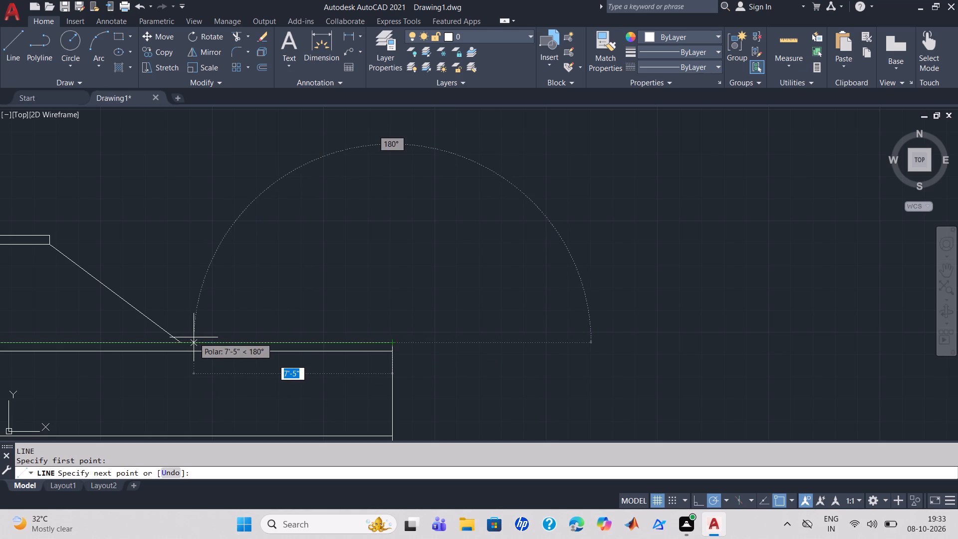
click(194, 337)
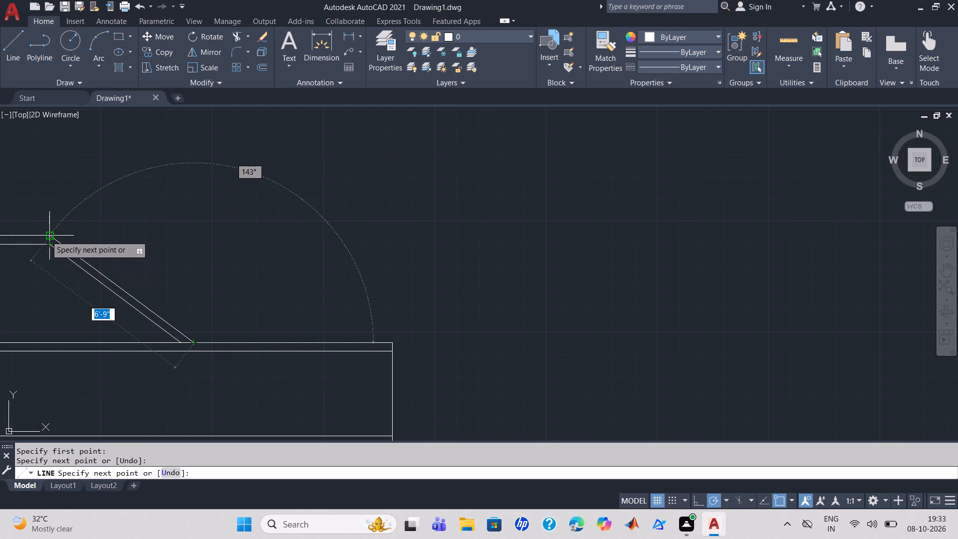
click(52, 236)
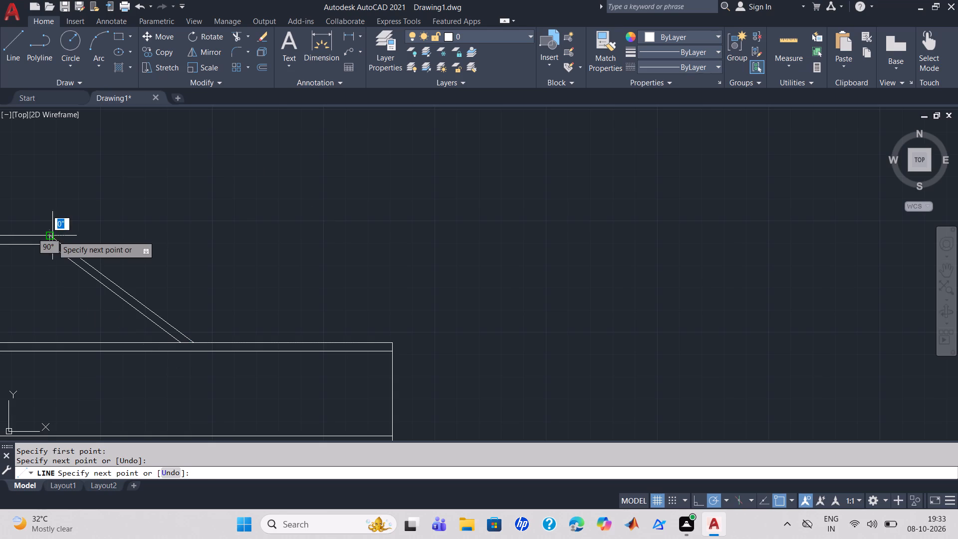
key(Escape)
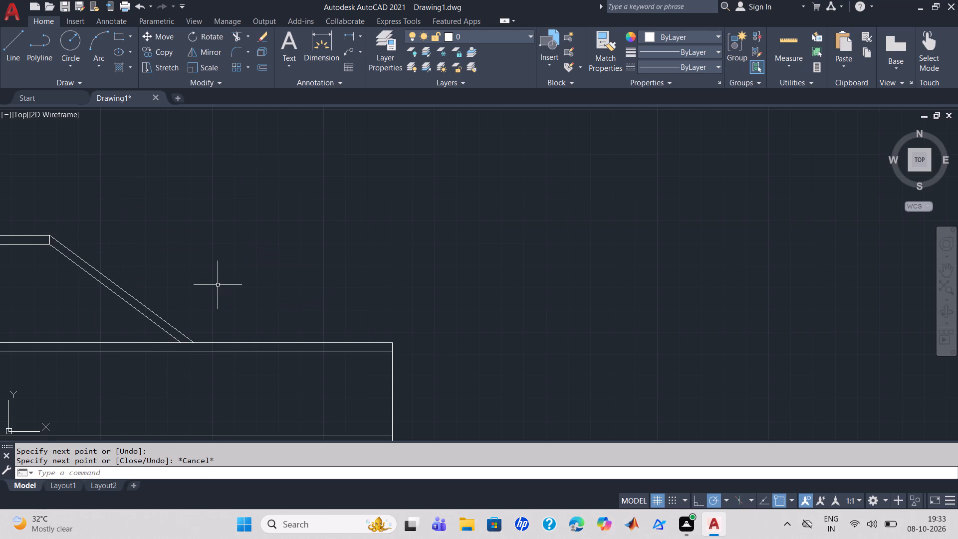
click(256, 343)
key(Delete)
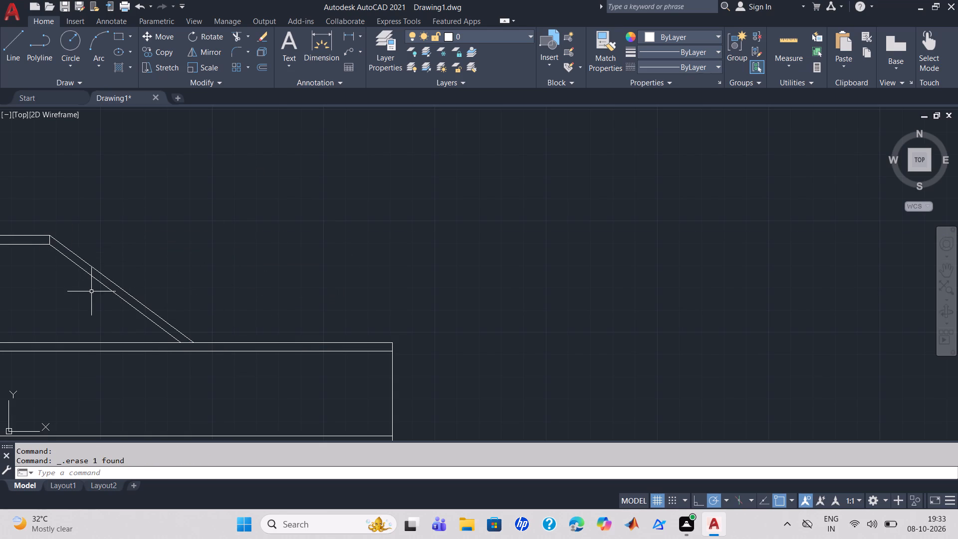
Trim the overlapping short vertical lines closing the top wall's end, so it opens into the sloping wall.
text(tr)
key(Return)
scroll(78, 283, up, 1)
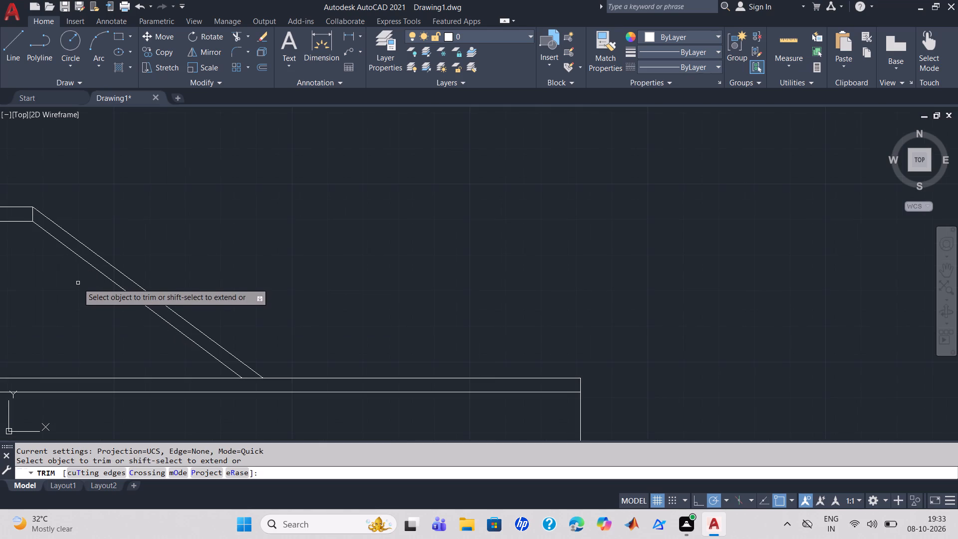
middle_drag(78, 283, 221, 280)
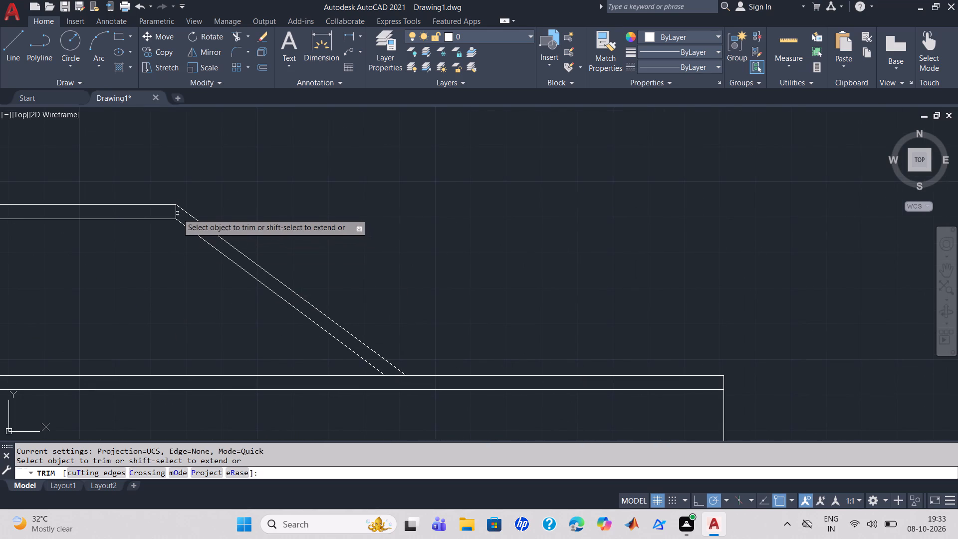
scroll(177, 214, up, 1)
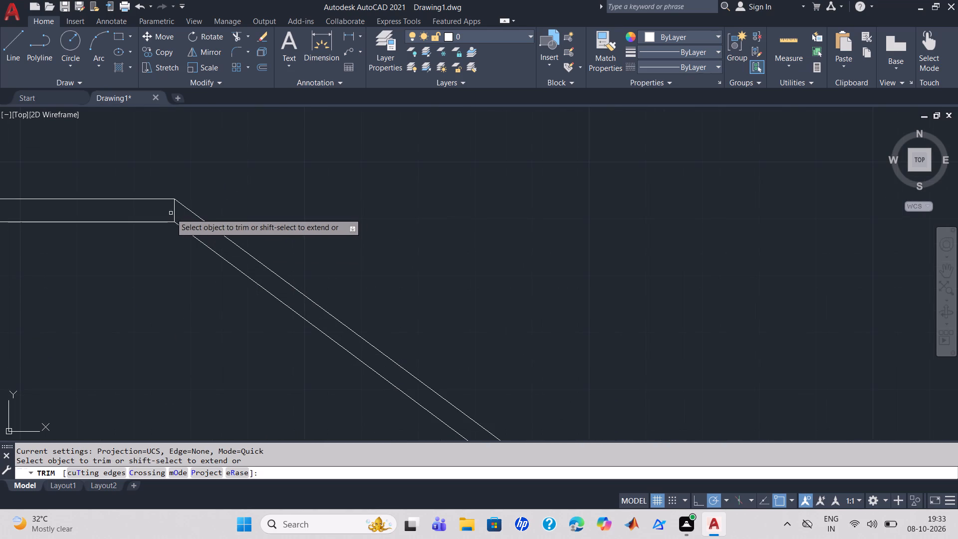
click(175, 215)
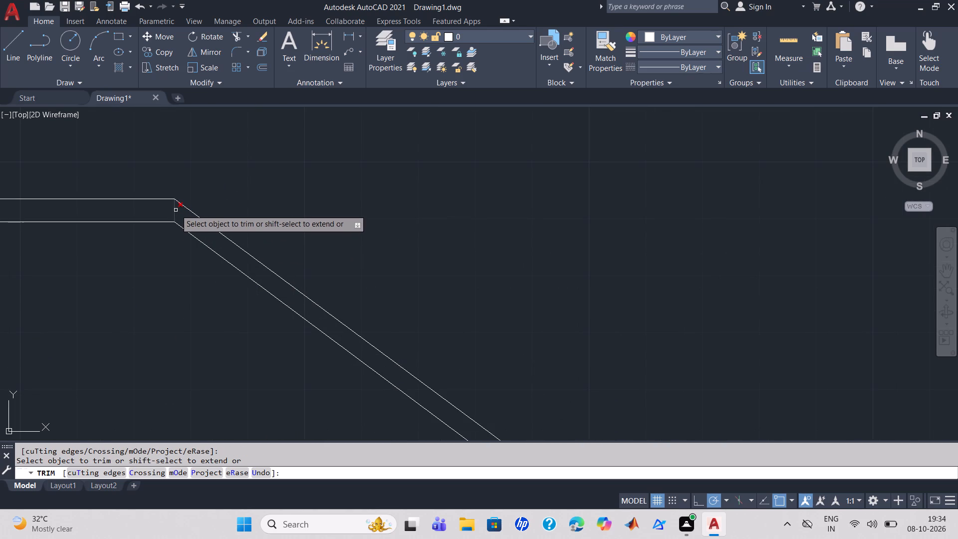
click(175, 210)
scroll(203, 214, down, 3)
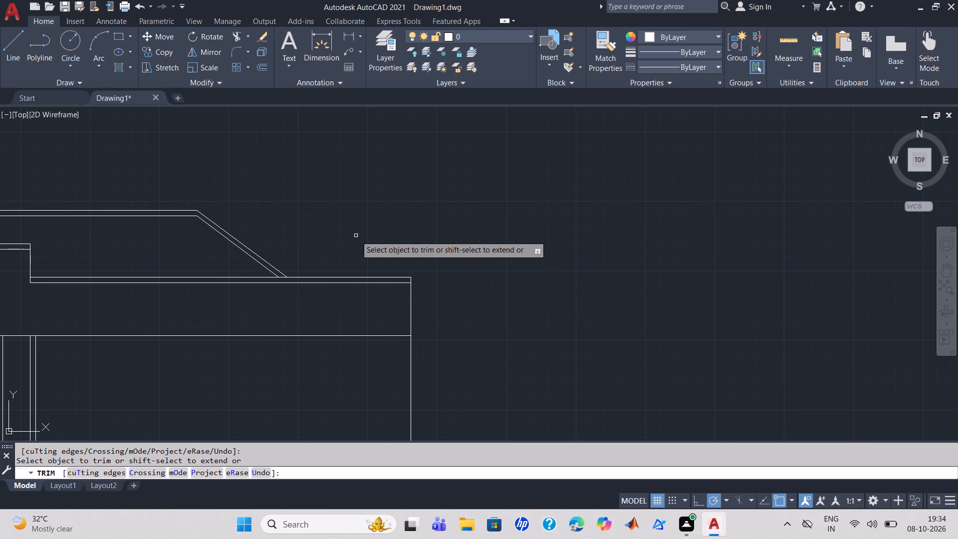
middle_drag(358, 234, 461, 200)
scroll(358, 234, down, 1)
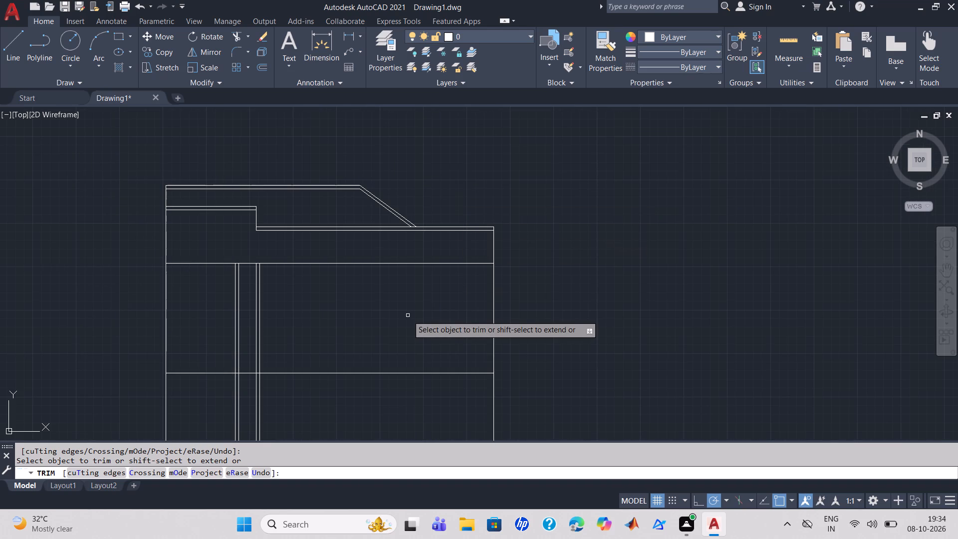
scroll(406, 289, down, 1)
middle_drag(388, 295, 376, 246)
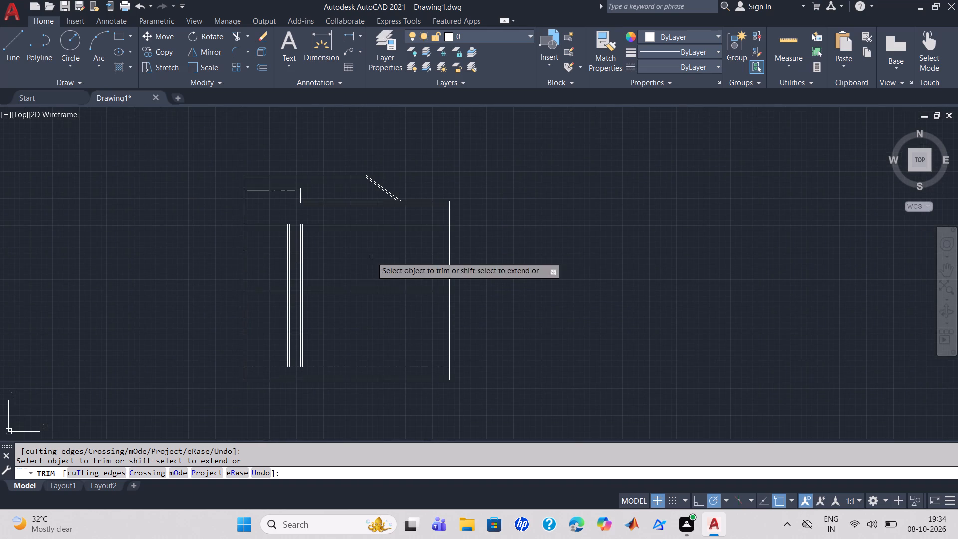
key(Escape)
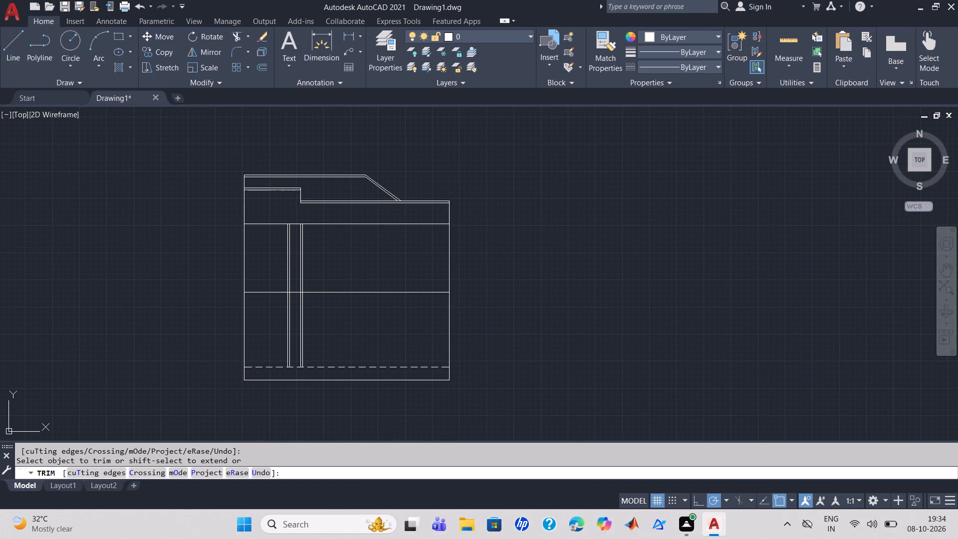
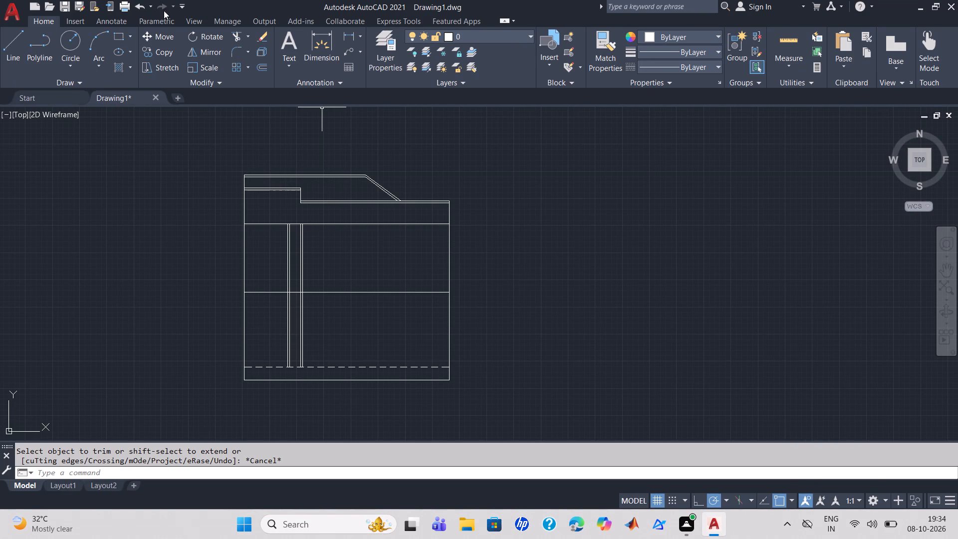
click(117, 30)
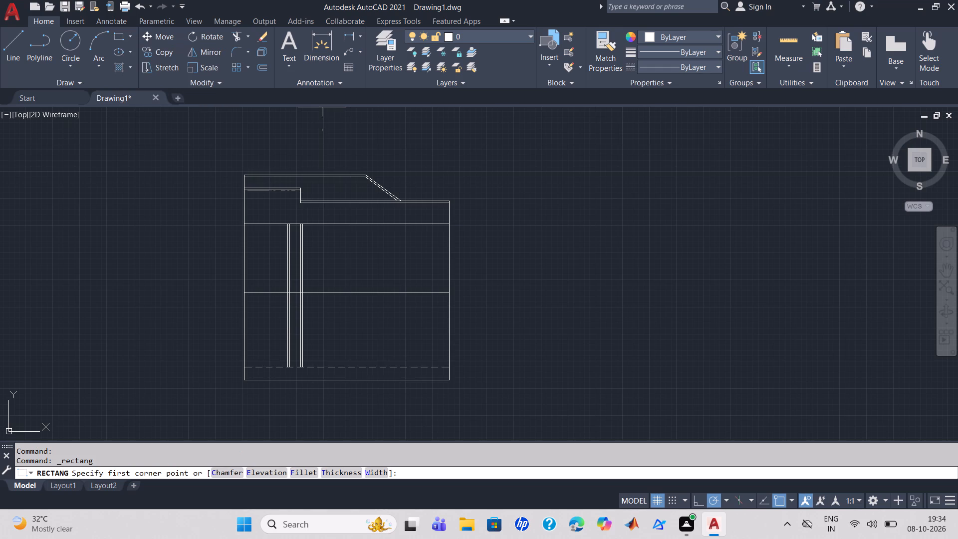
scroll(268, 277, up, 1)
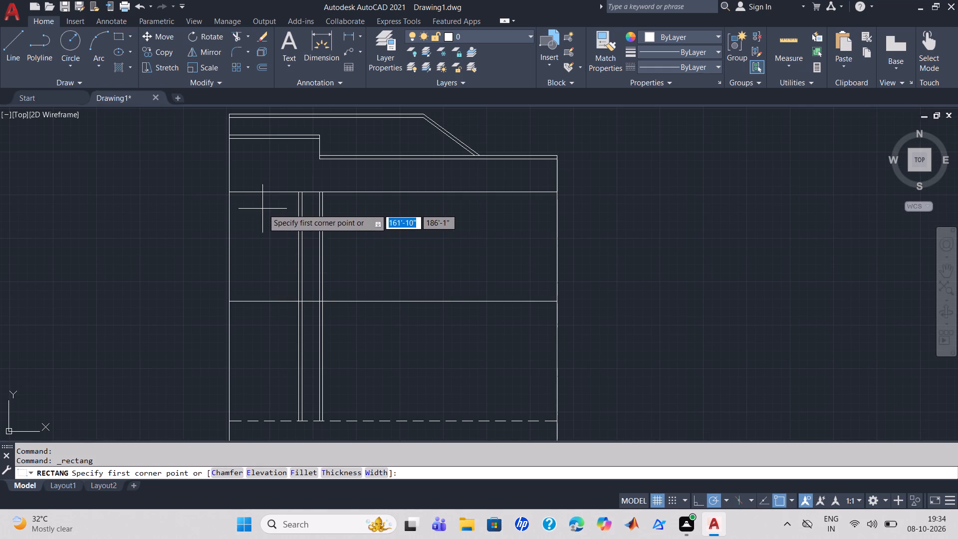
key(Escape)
Offset the horizontal line at the vertical walls' upper ends and the mid-height horizontal line 3' downward each.
key(o)
key(Return)
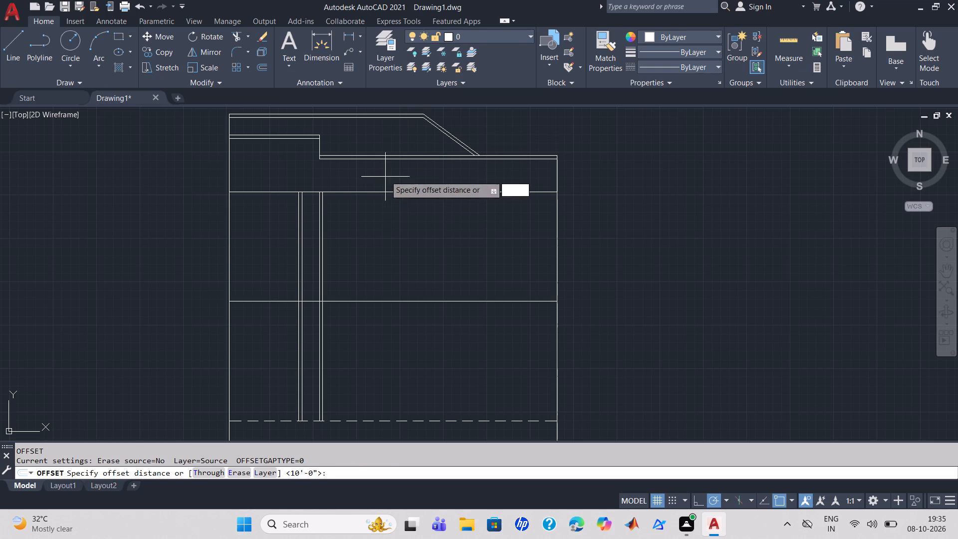
key(3)
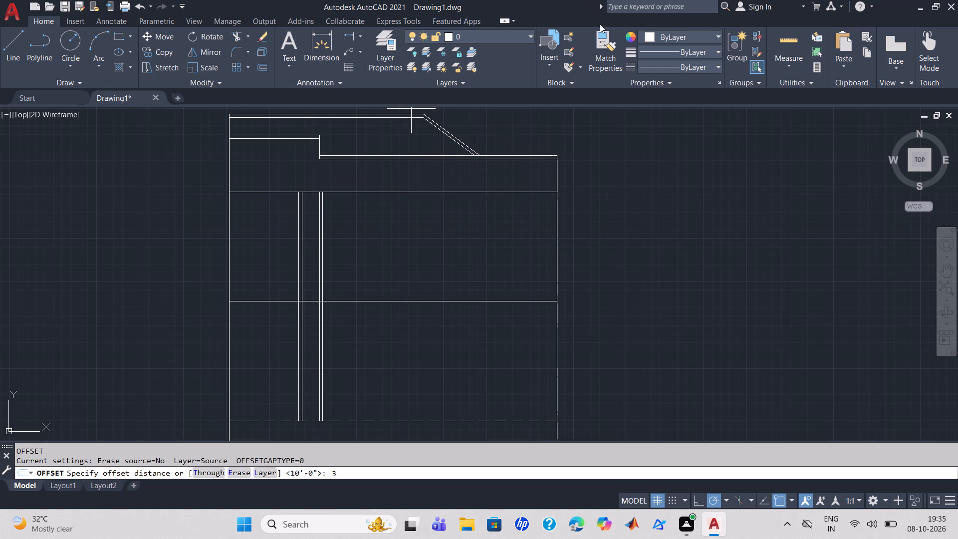
key(apostrophe)
key(shift+Return)
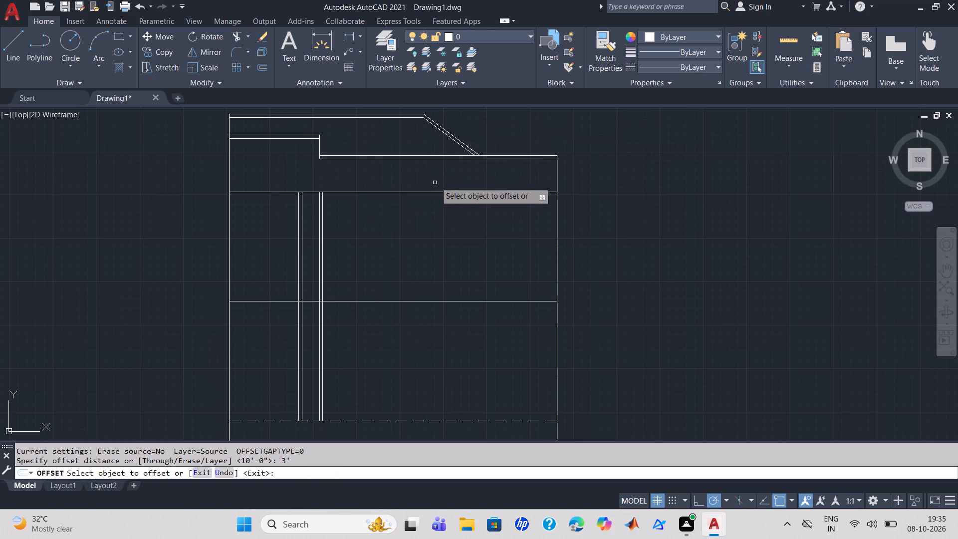
click(442, 193)
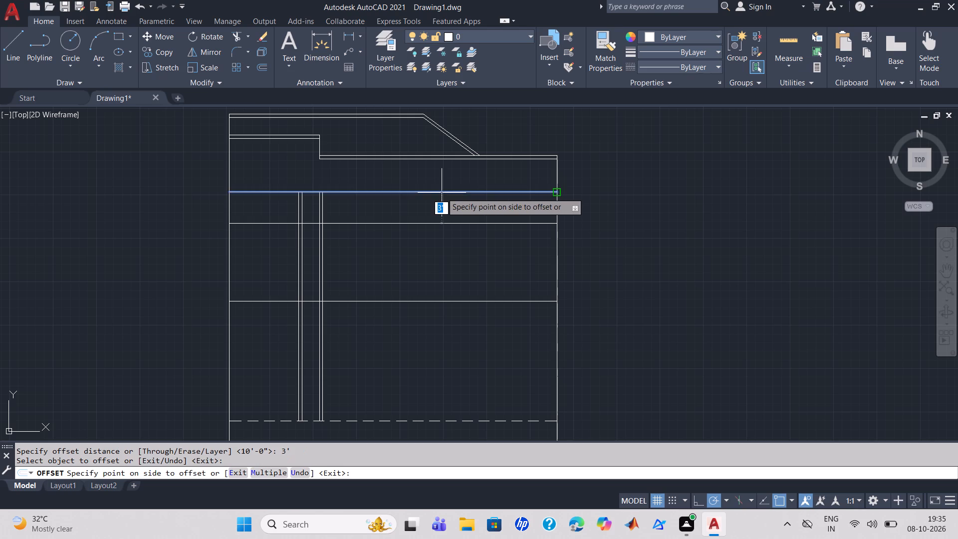
click(437, 214)
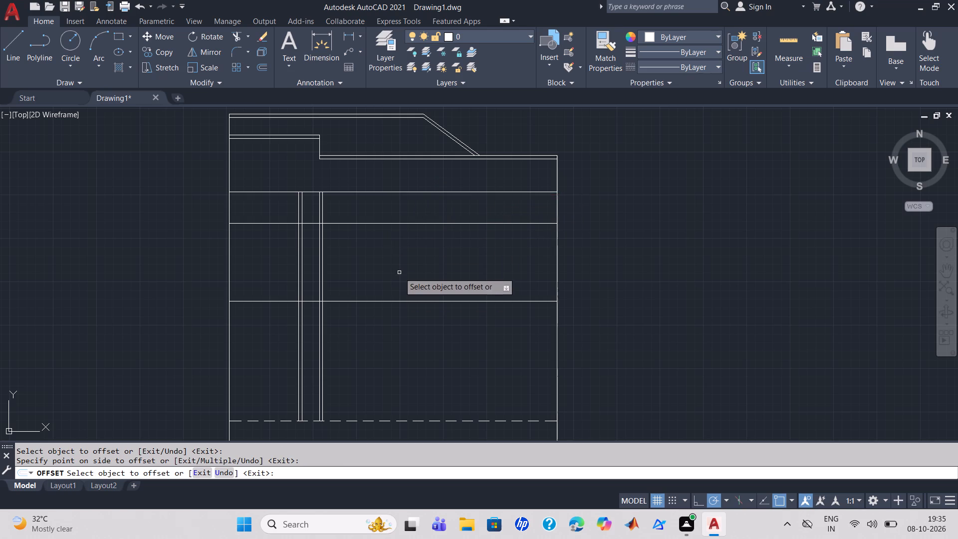
click(401, 301)
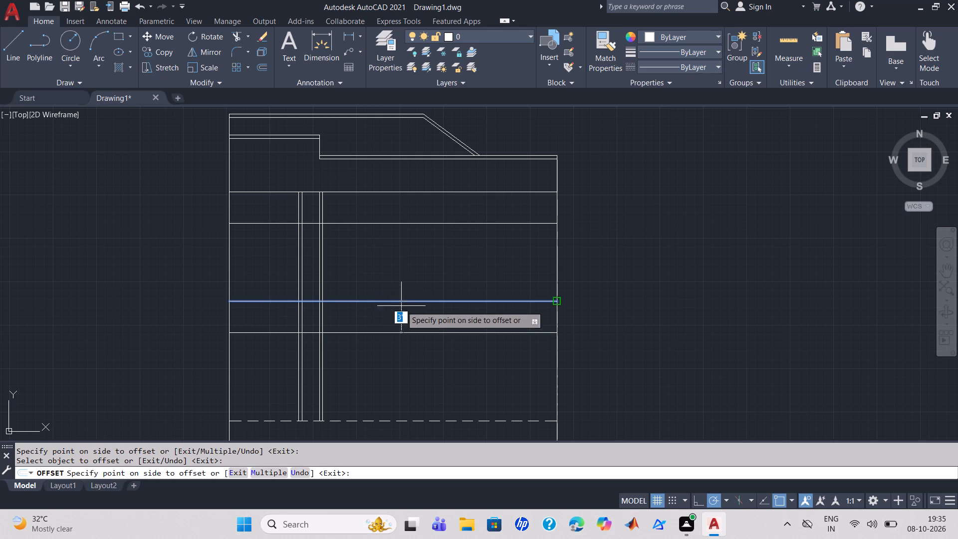
click(401, 323)
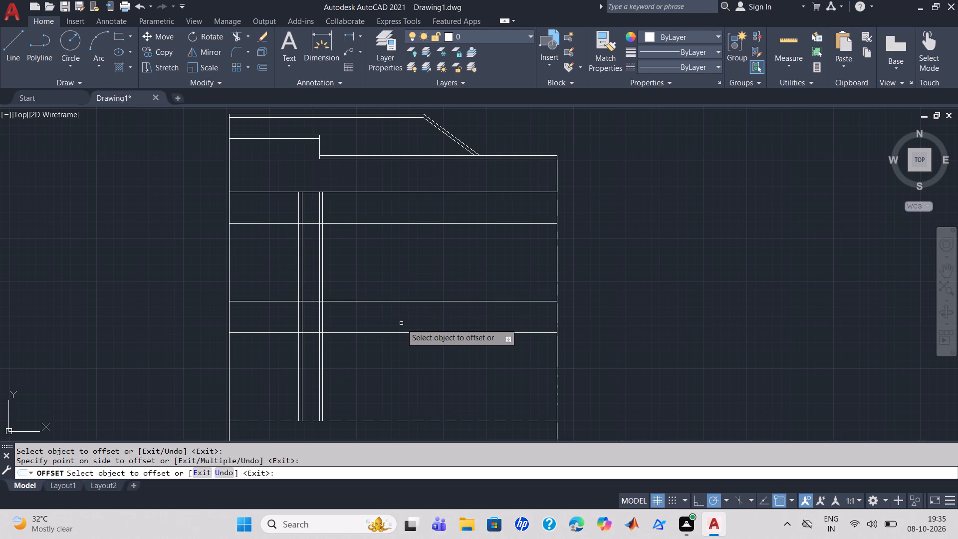
key(Escape)
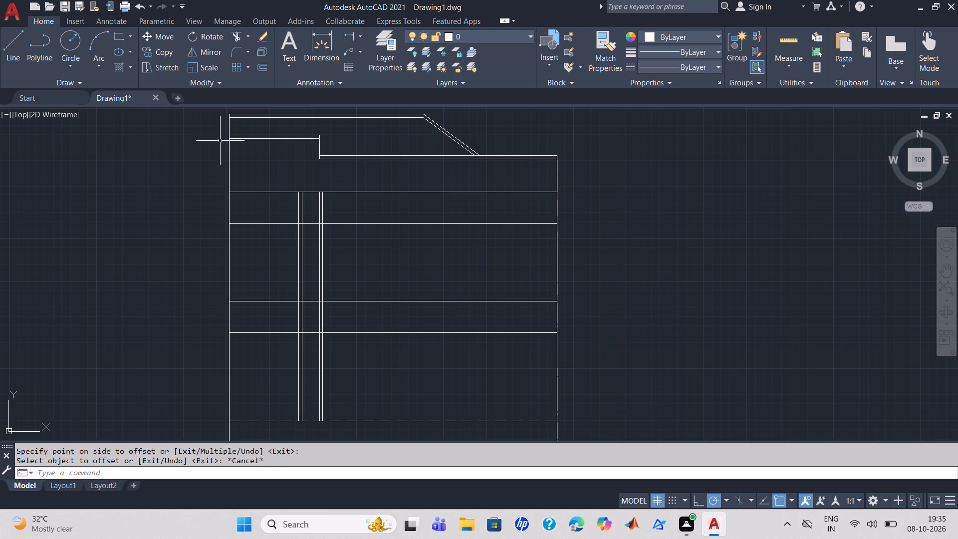
Draw a rectangle about 3'-8" wide between the plan's left edge and the vertical walls, just below the upper offset line.
click(121, 34)
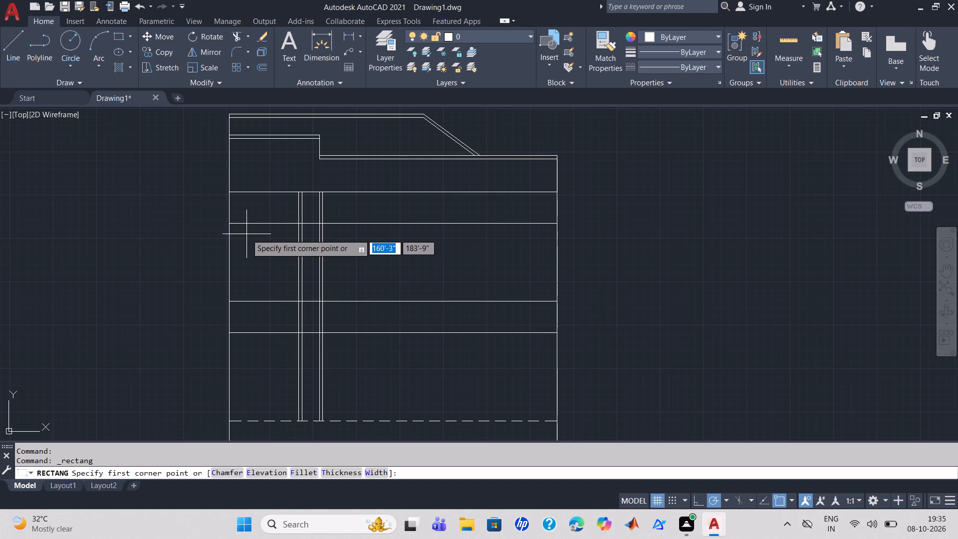
click(246, 234)
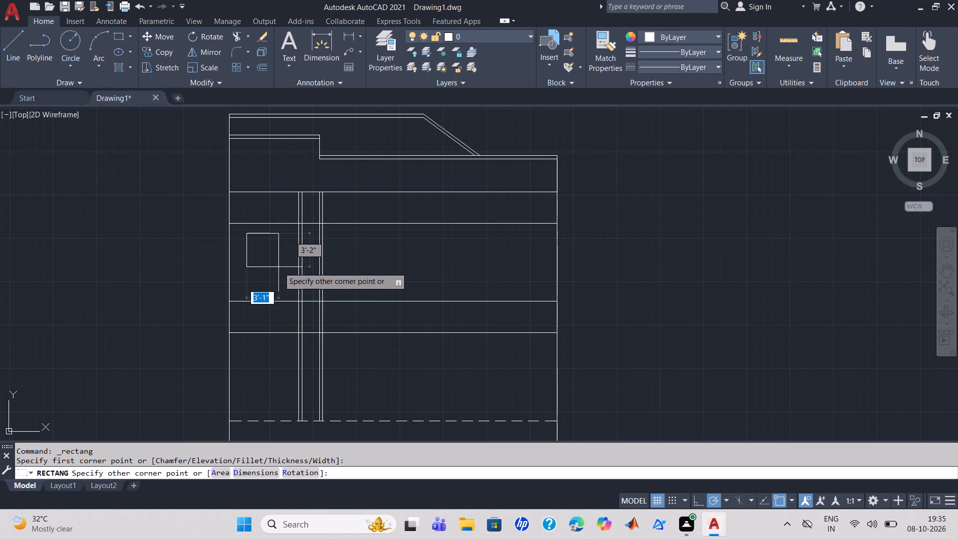
click(284, 269)
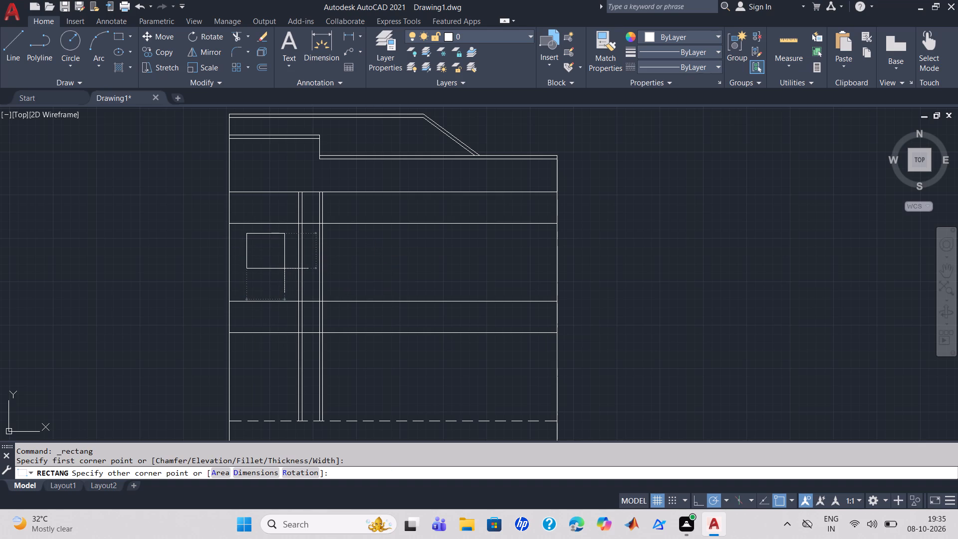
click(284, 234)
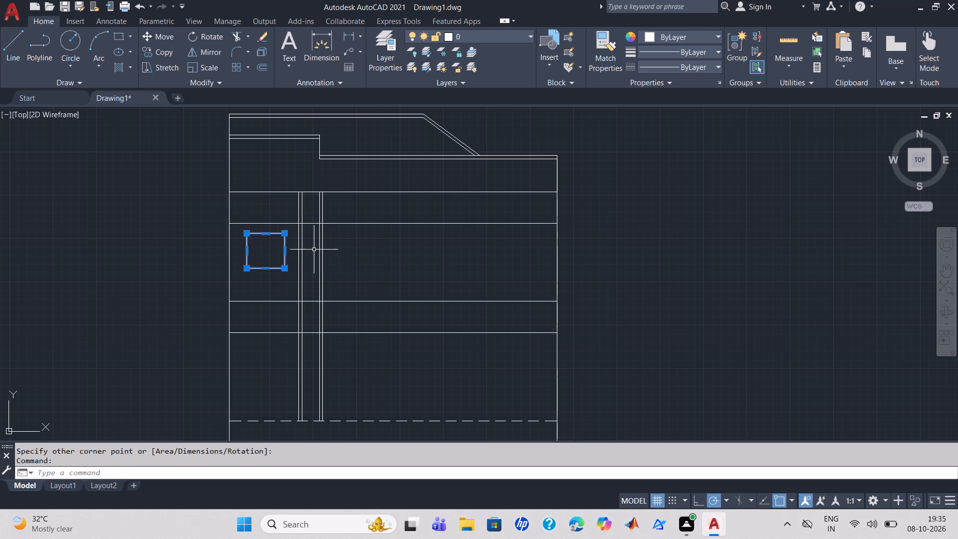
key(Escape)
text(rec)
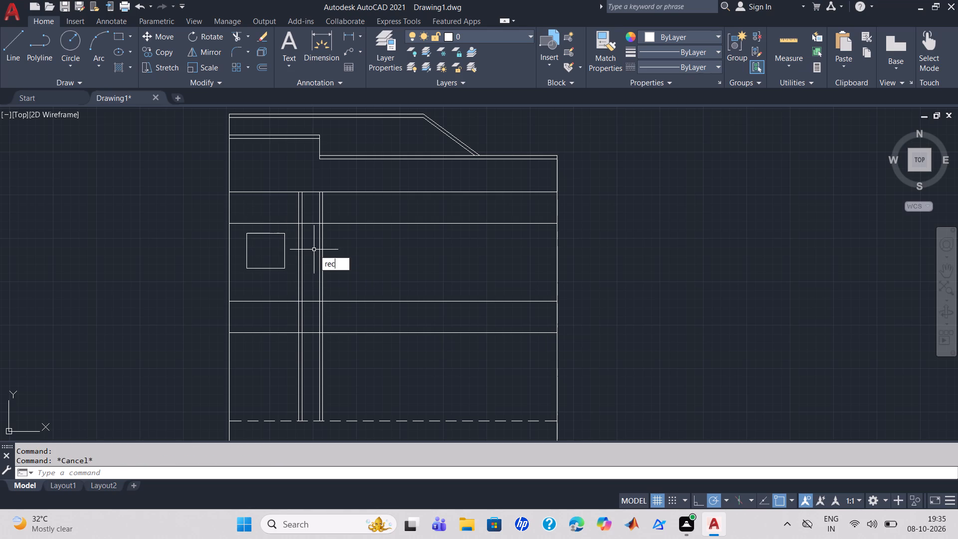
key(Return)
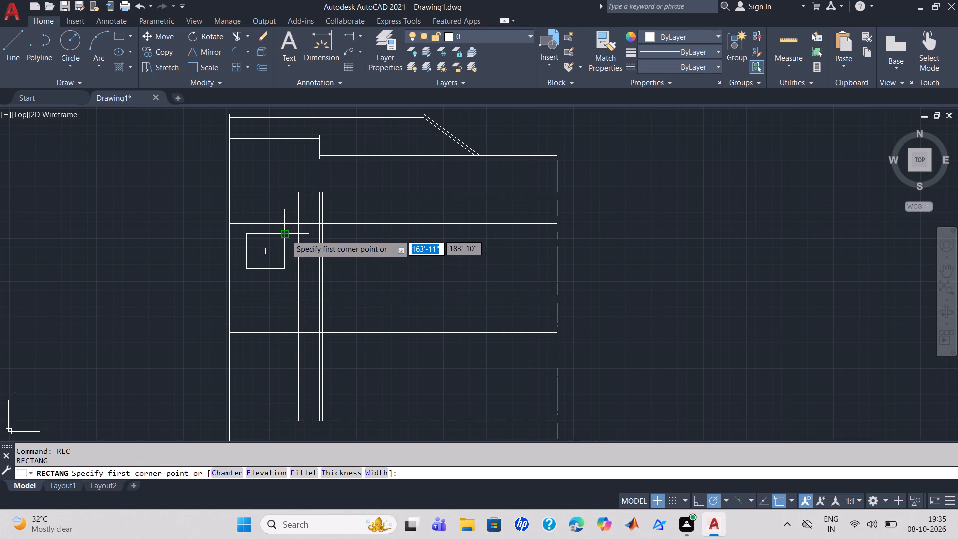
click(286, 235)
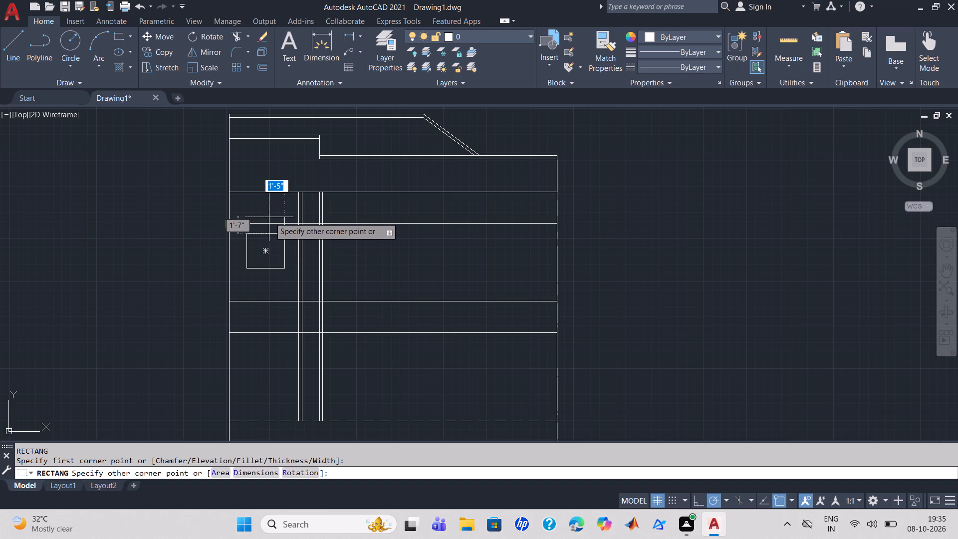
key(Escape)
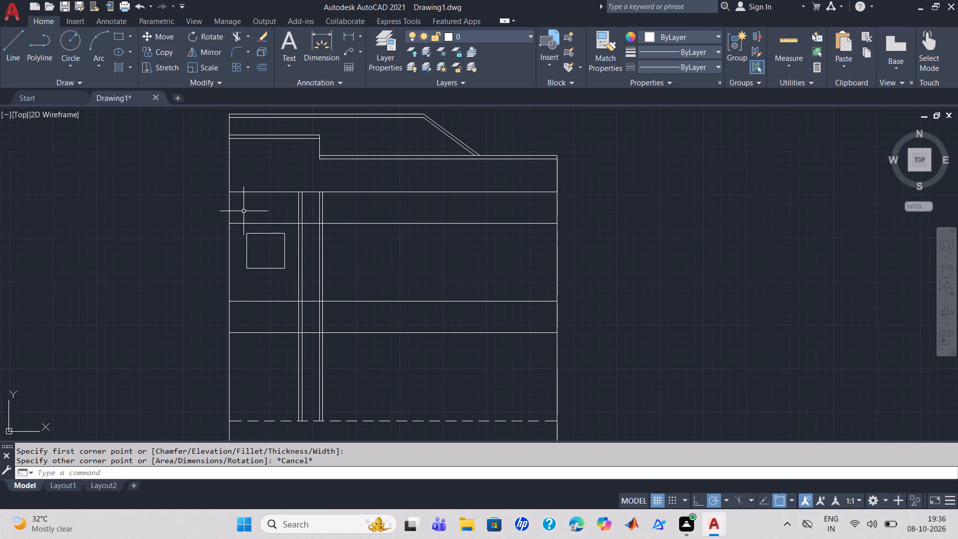
Draw a small rectangle about 1'-3" by 1'-2" above the larger rectangle, inside the 3' strip.
text(rec)
key(Return)
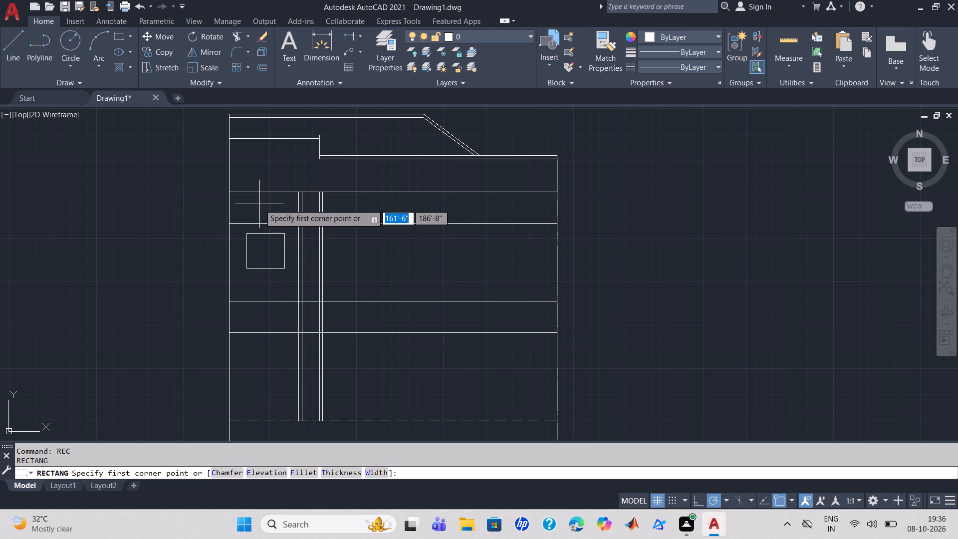
click(259, 204)
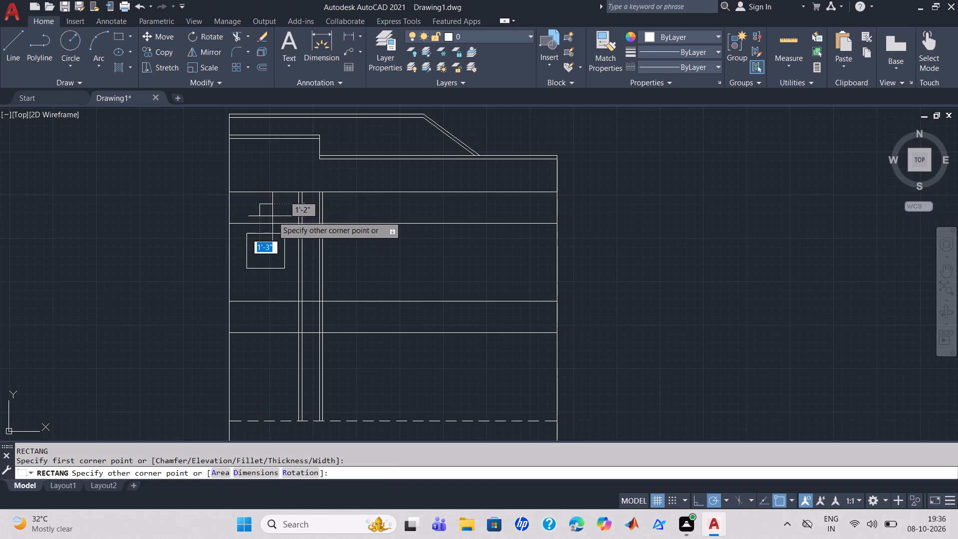
click(272, 216)
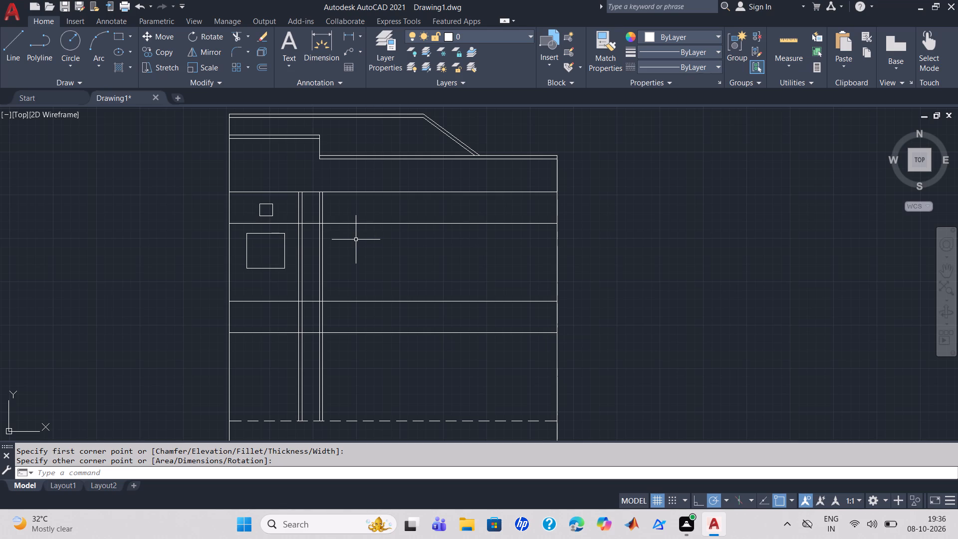
Offset the larger rectangle left of the vertical walls 4" inward.
key(o)
key(Return)
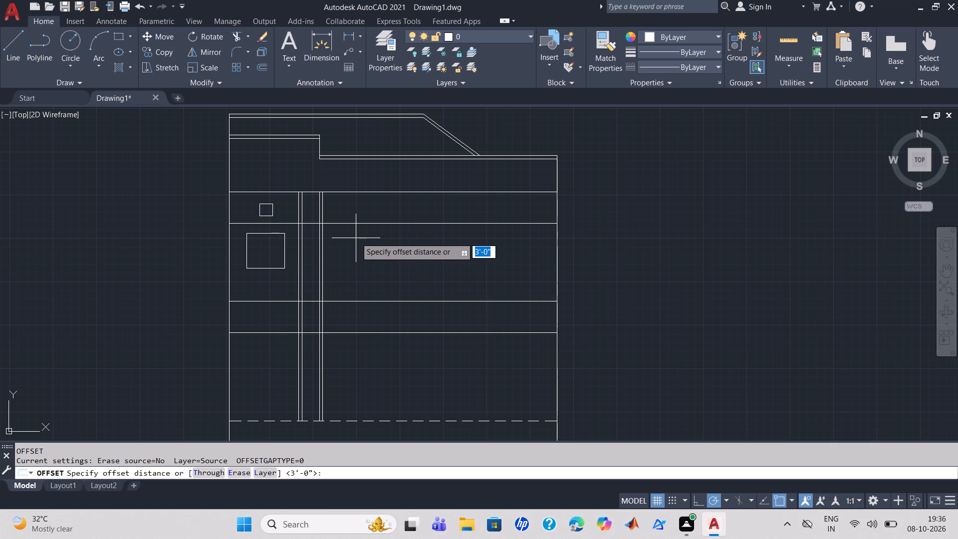
key(4)
key(Return)
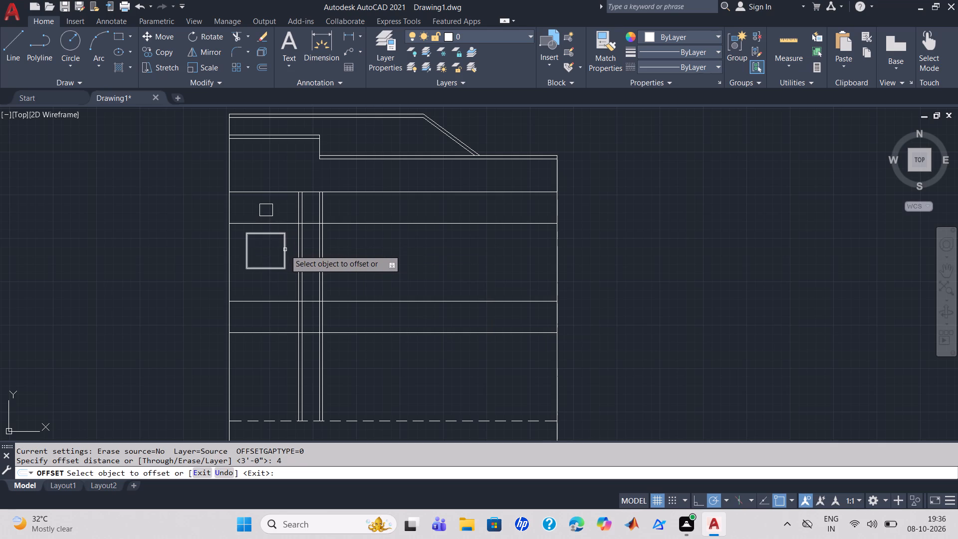
click(285, 250)
click(273, 248)
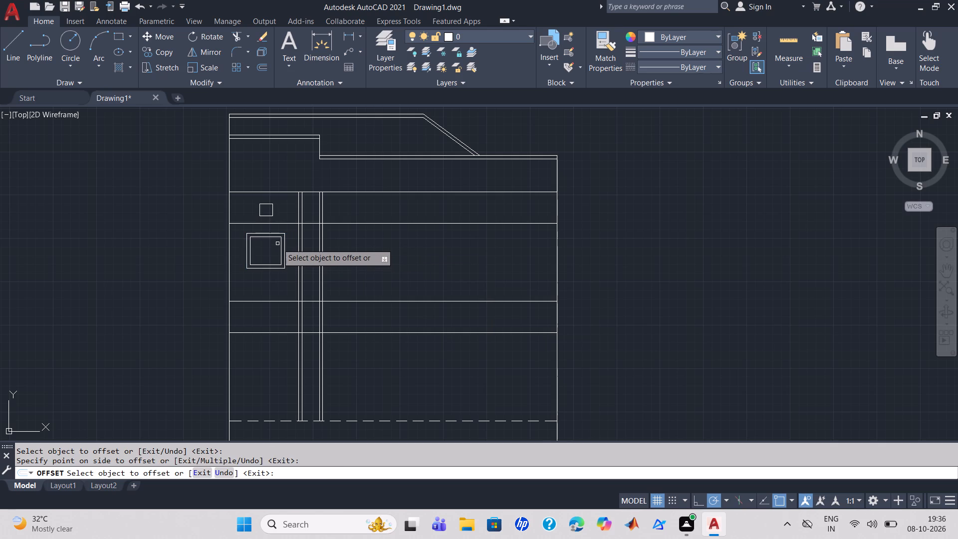
key(Escape)
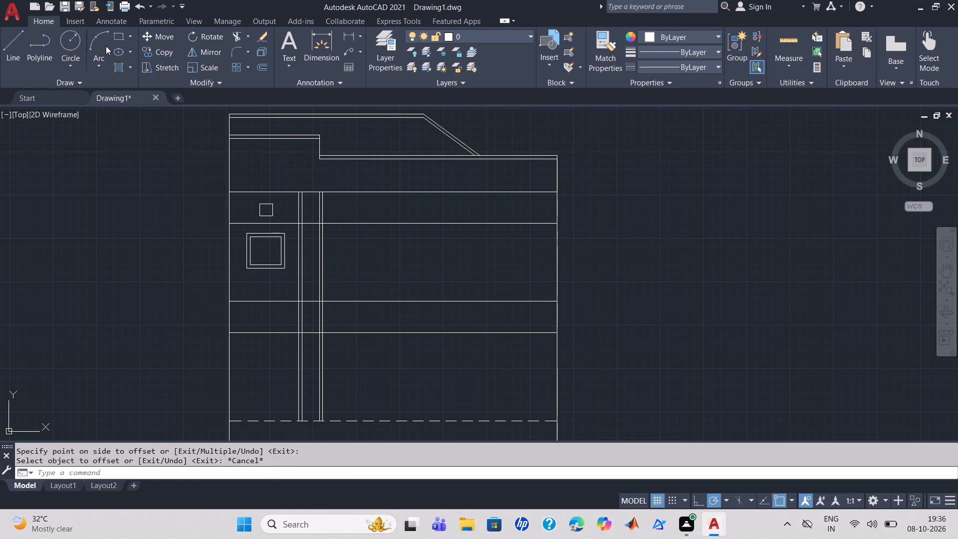
Draw a rectangle about 3'-5" by 2'-10" just right of the vertical walls, below the upper offset line.
click(119, 33)
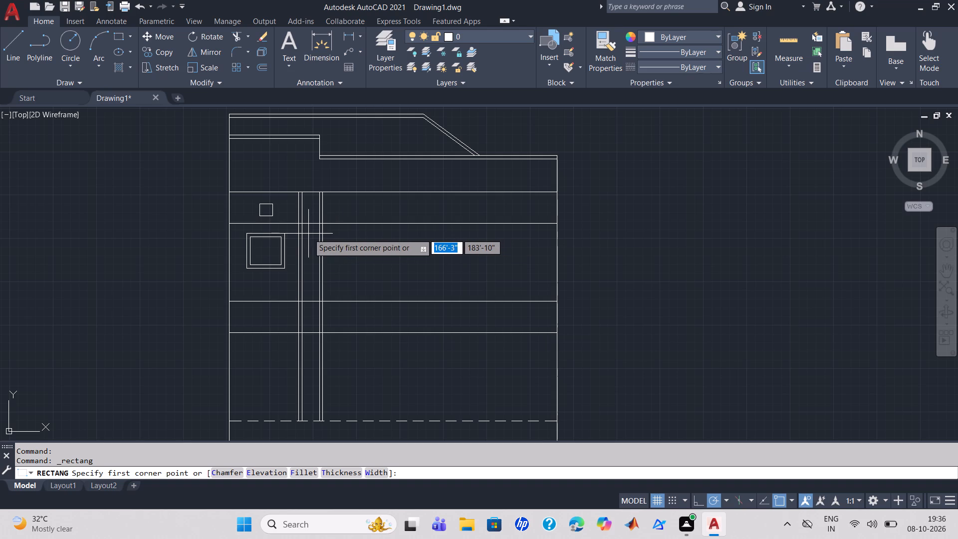
click(335, 235)
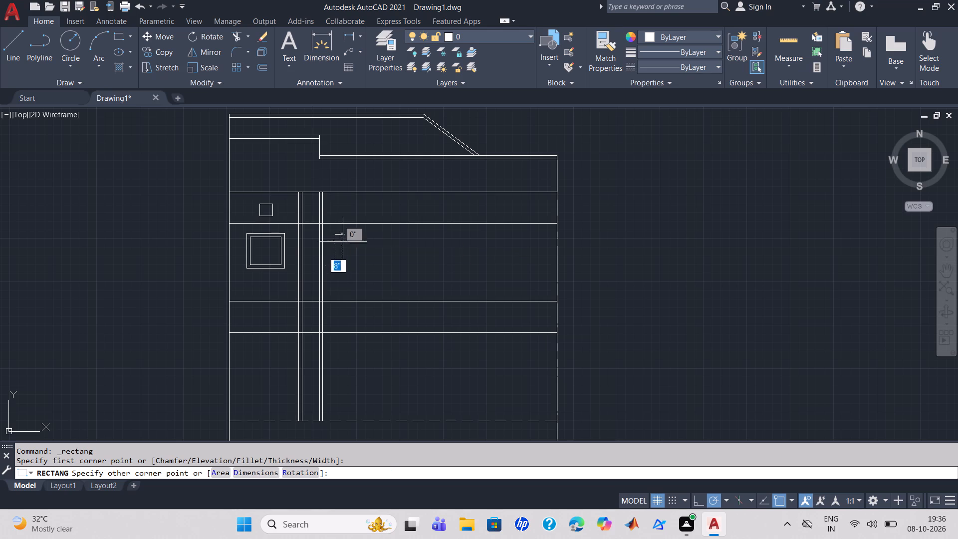
click(372, 264)
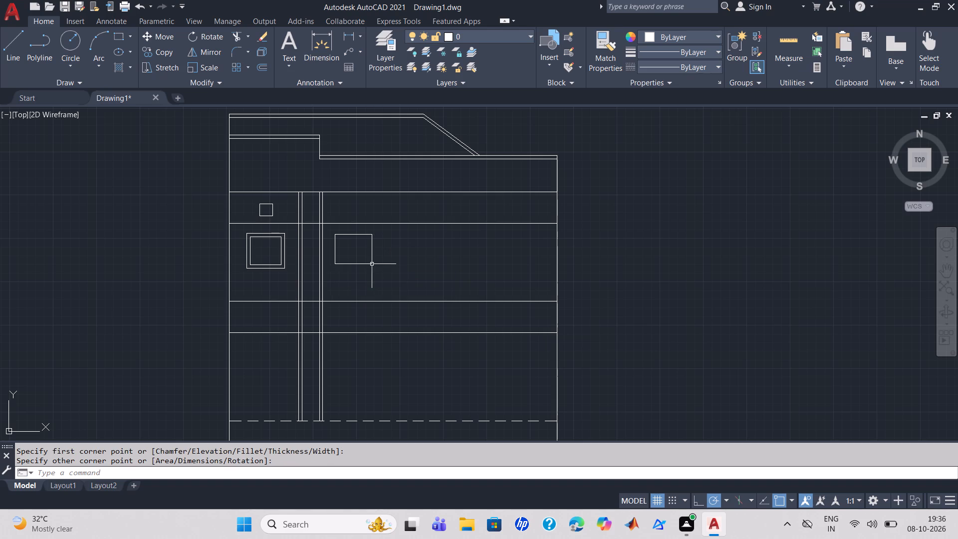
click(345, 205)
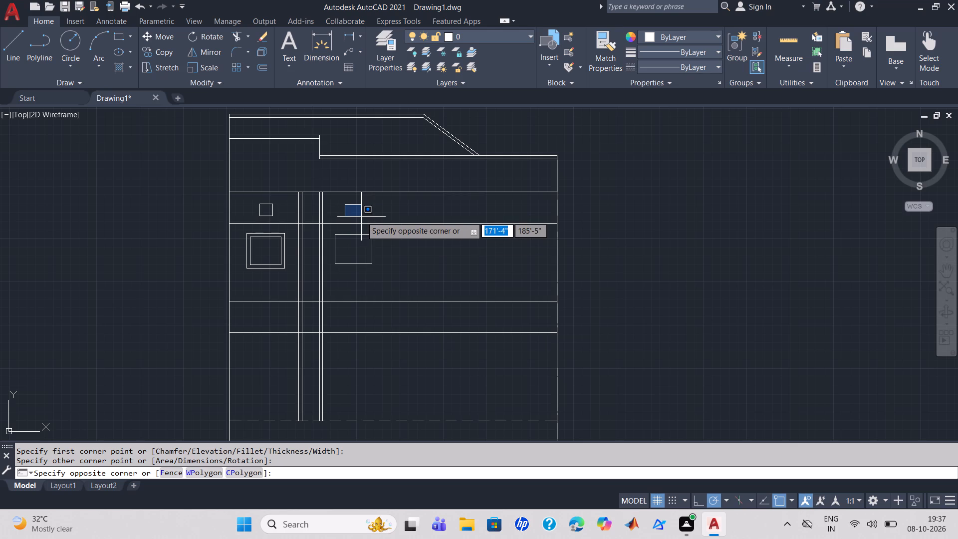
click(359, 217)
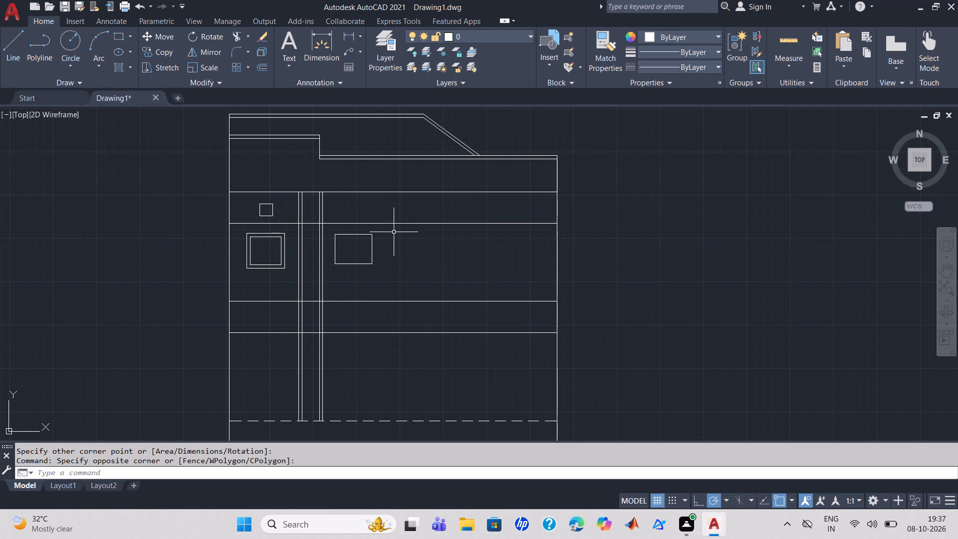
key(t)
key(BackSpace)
Draw a small rectangle about 1'-6" by 1'-4" above the larger right-hand rectangle, inside the 3' strip.
key(space)
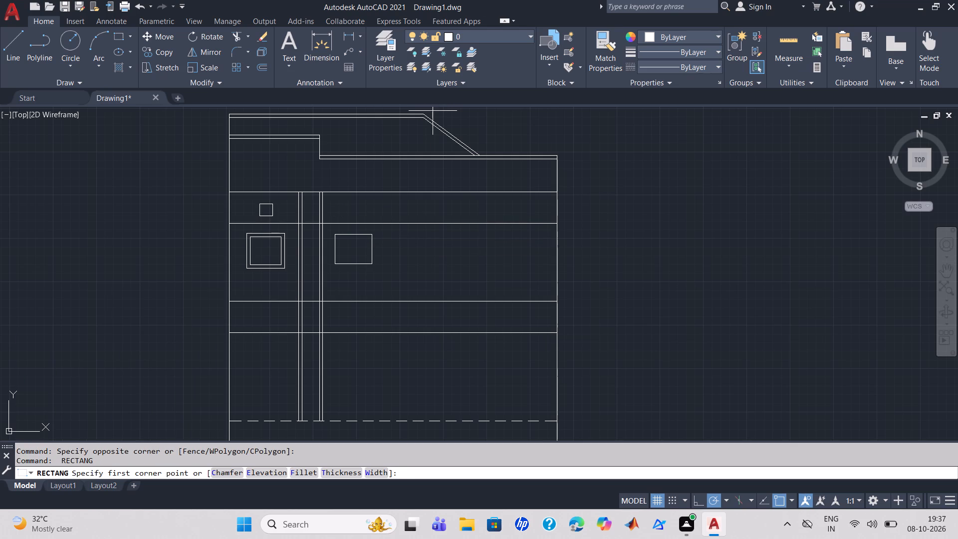
click(344, 201)
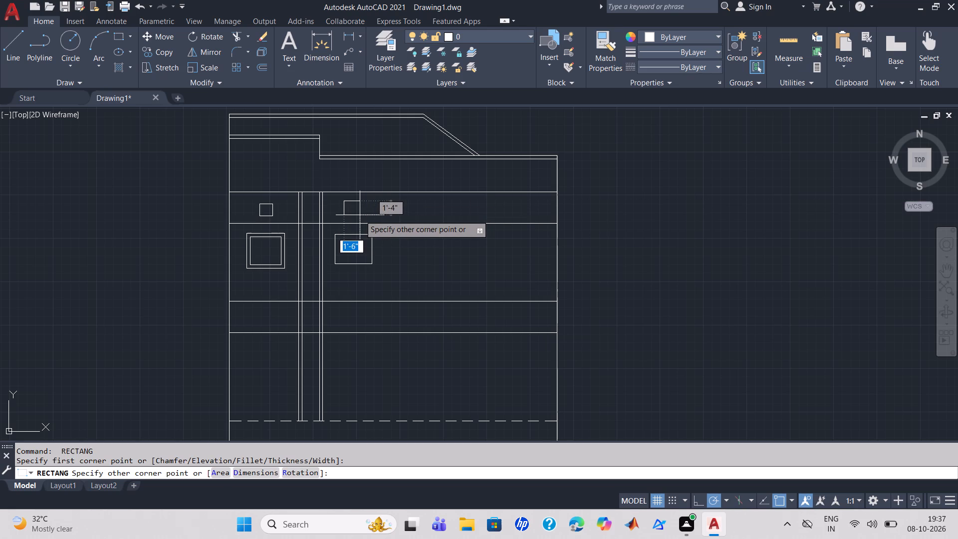
click(360, 215)
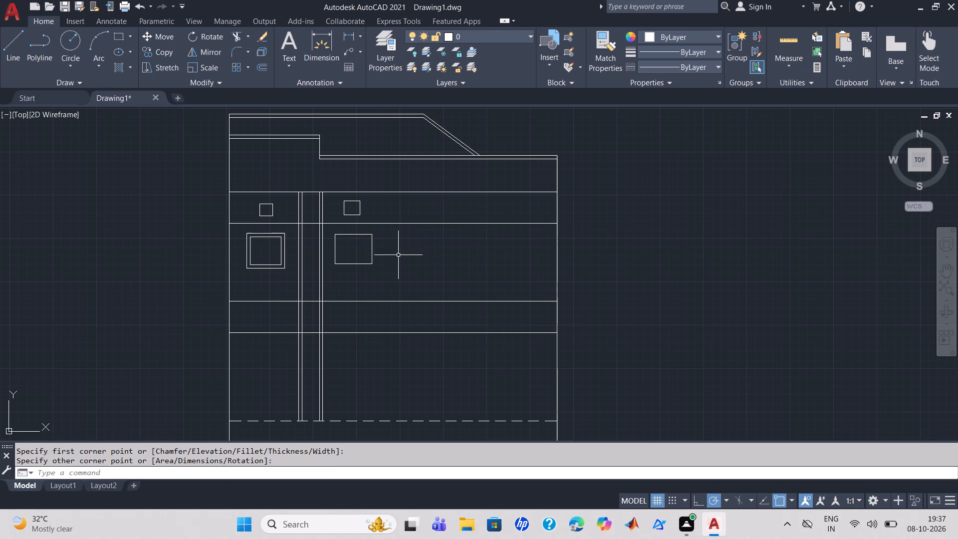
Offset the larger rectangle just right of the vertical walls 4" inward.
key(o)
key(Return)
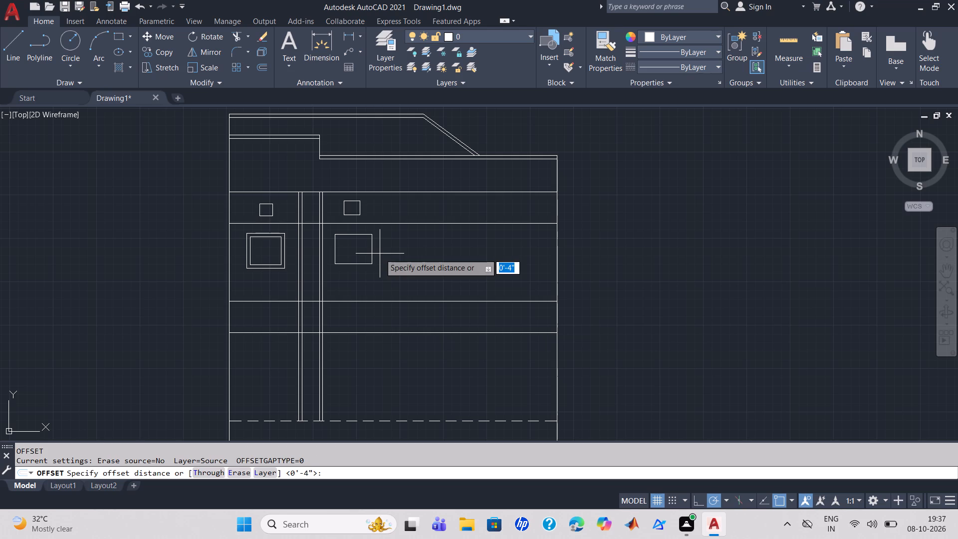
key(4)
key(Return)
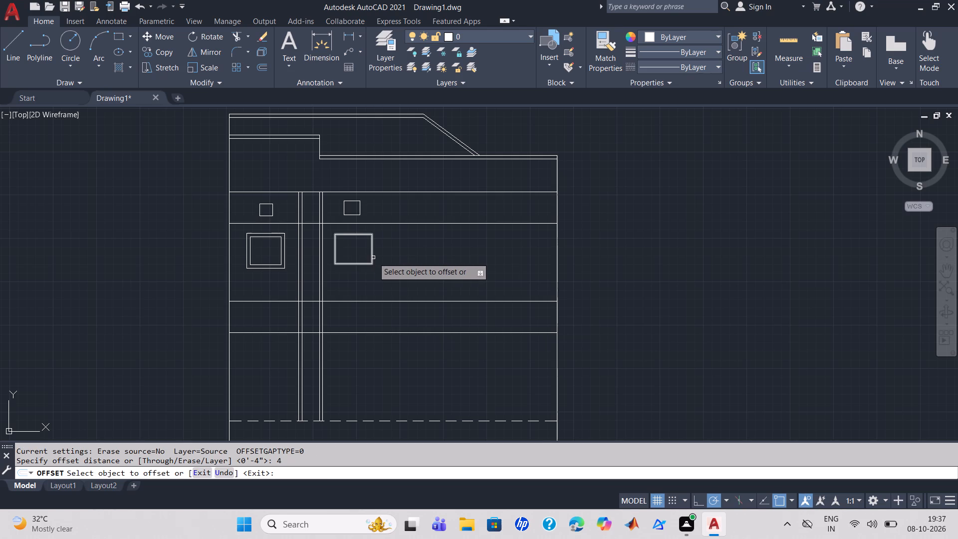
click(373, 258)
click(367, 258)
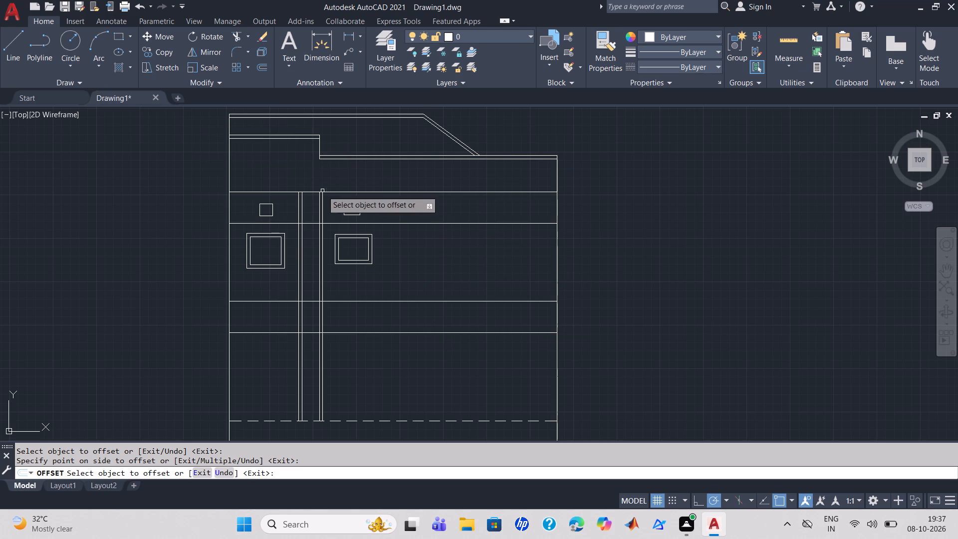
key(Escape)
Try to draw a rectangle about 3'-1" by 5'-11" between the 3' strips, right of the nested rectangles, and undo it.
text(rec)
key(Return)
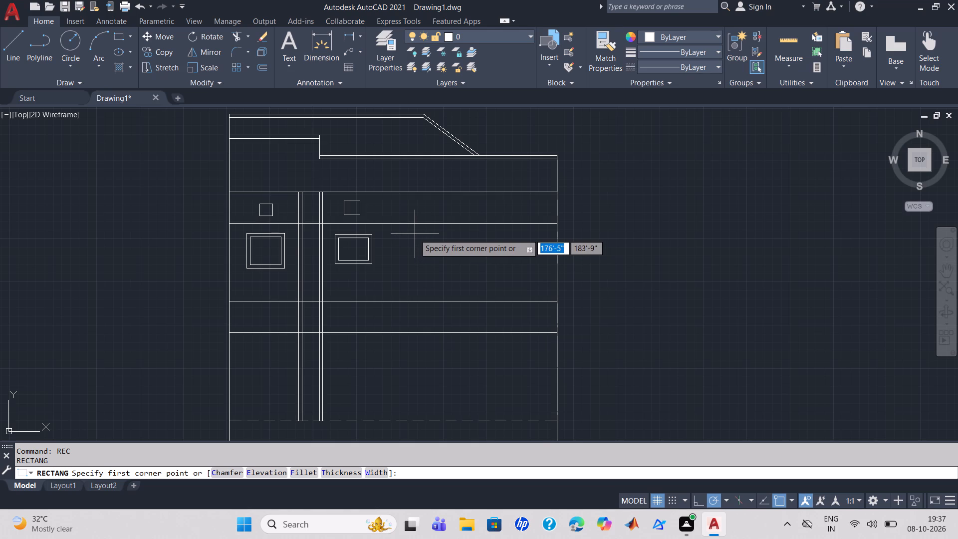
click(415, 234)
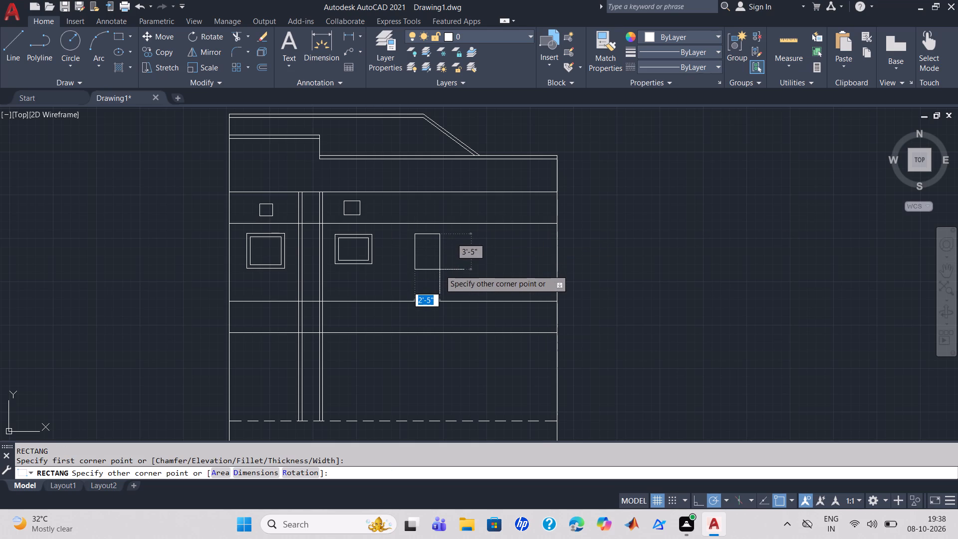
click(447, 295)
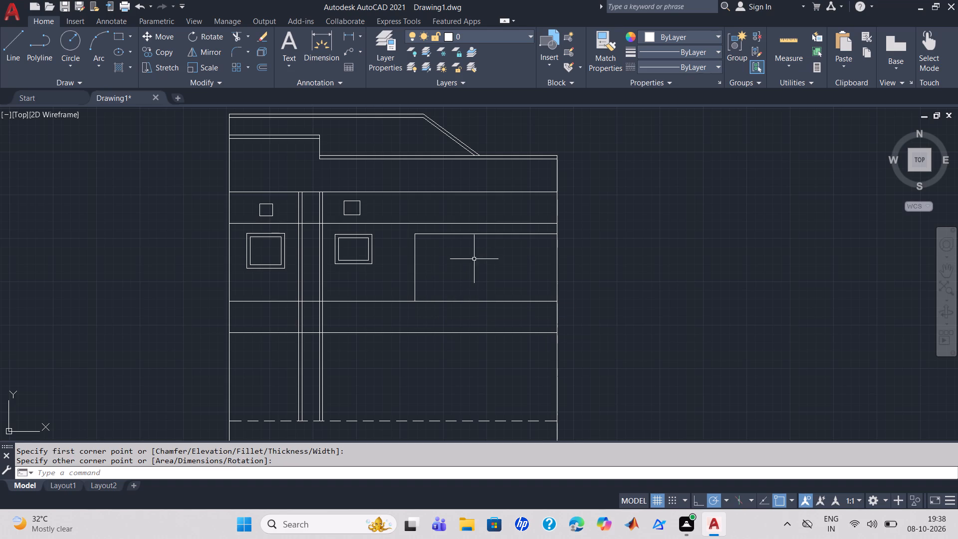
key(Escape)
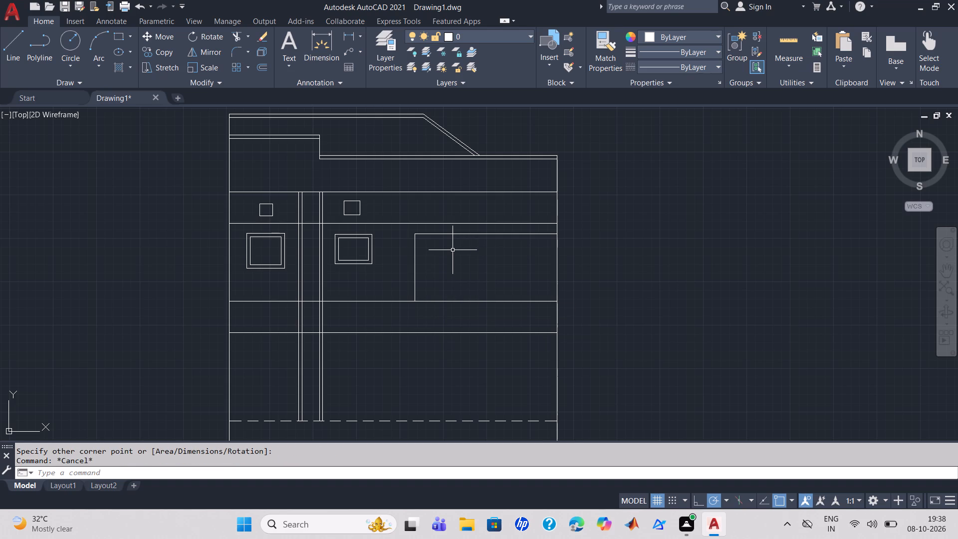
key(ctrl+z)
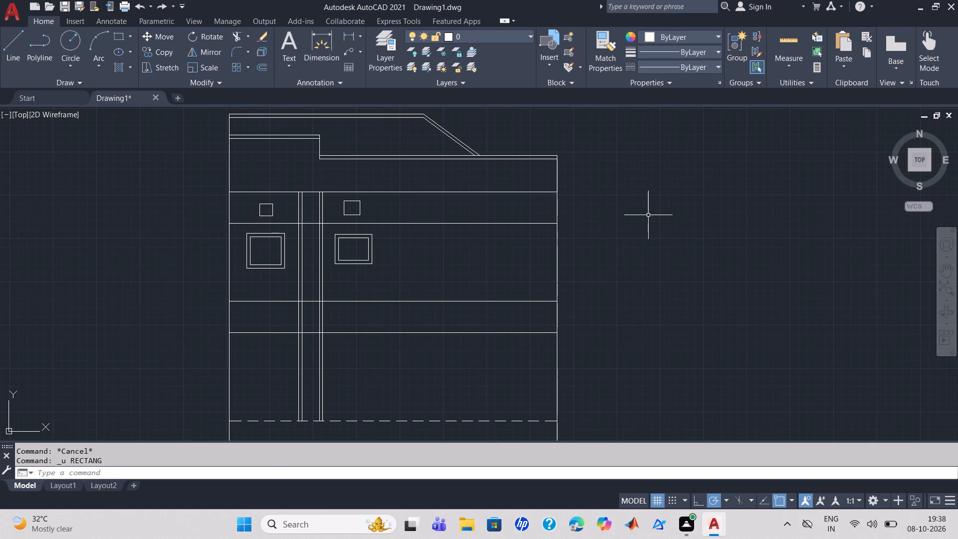
Erase the two nested rectangles just right of the vertical walls, below the upper 3' strip.
click(386, 279)
click(329, 232)
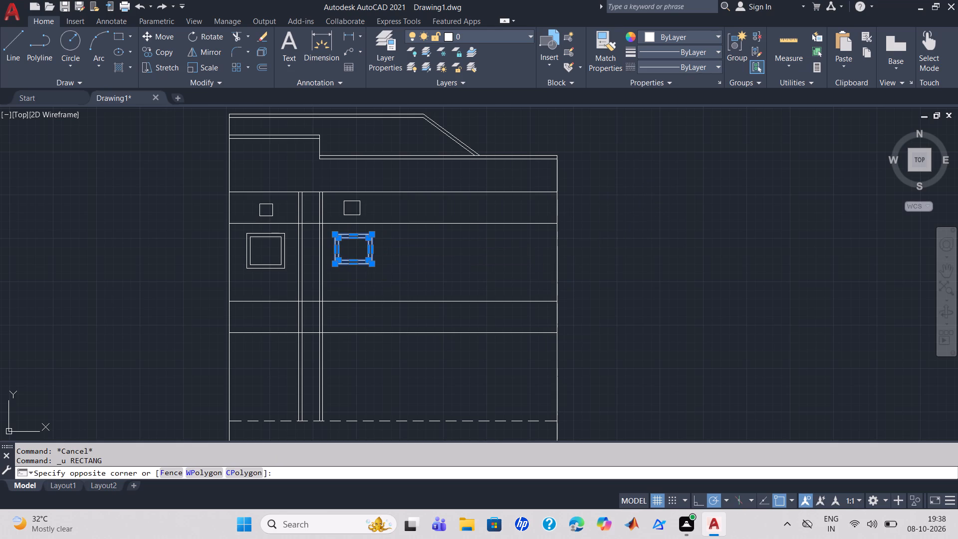
key(Delete)
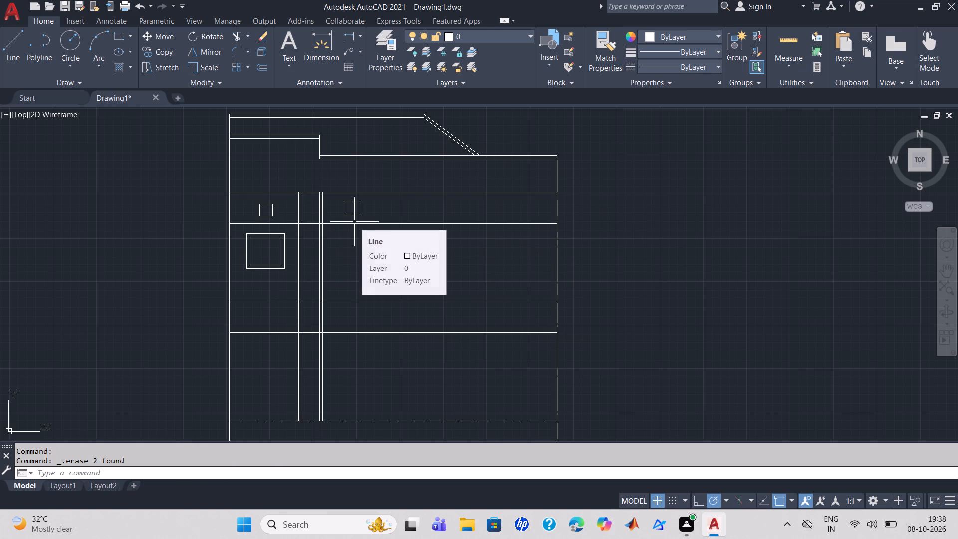
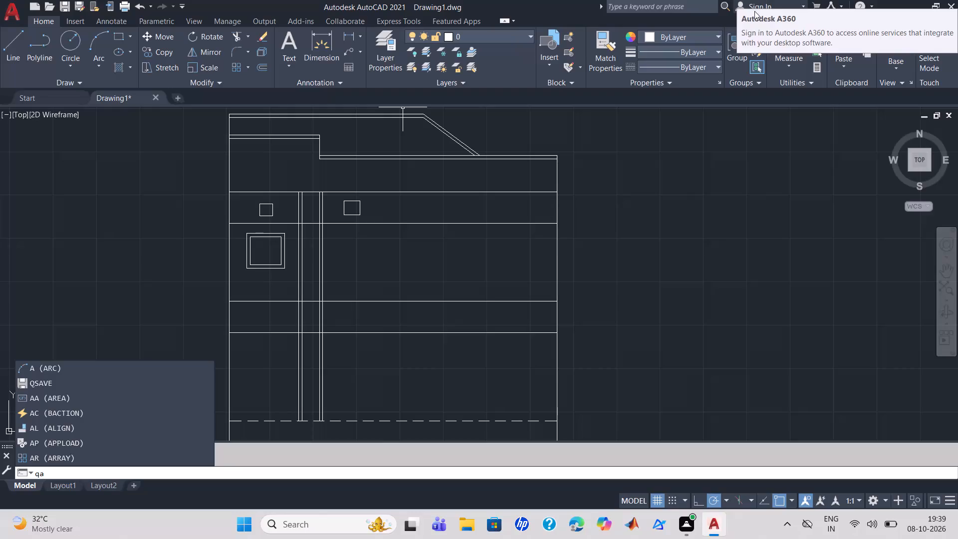
Erase the two nested rectangles just left of the vertical walls, below the upper 3' strip.
click(289, 278)
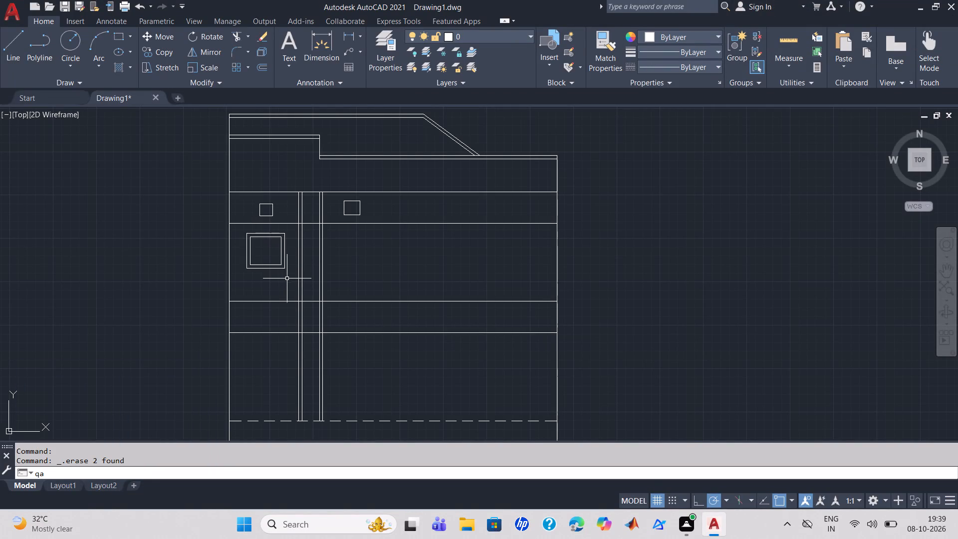
click(290, 281)
key(BackSpace)
key(BackSpace)
key(BackSpace)
click(294, 281)
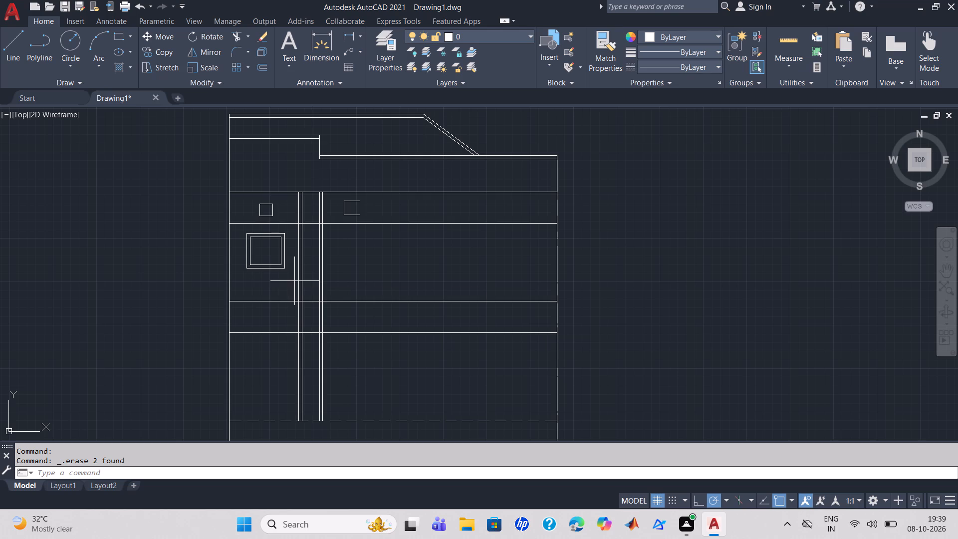
click(238, 231)
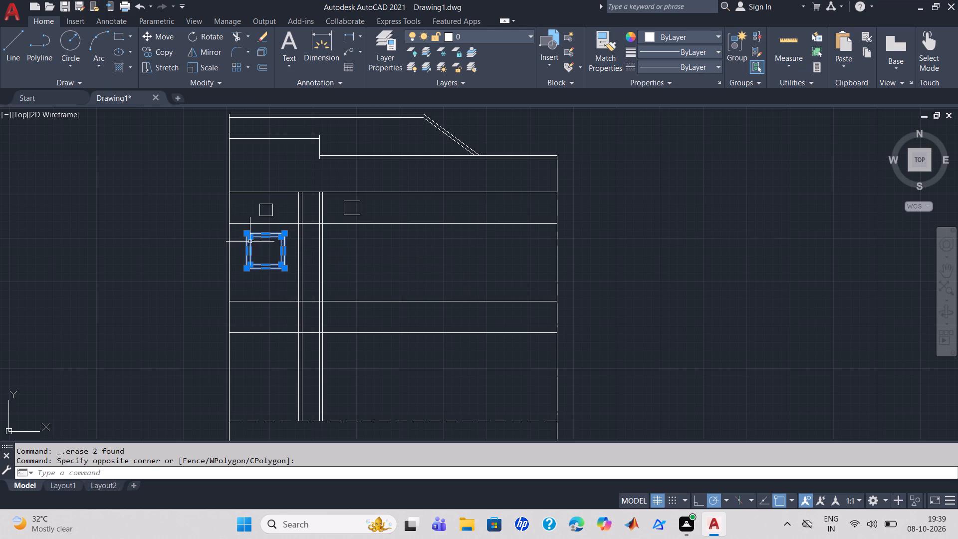
key(Delete)
Erase the two small rectangles inside the upper 3' strip, one on each side of the vertical walls.
click(368, 216)
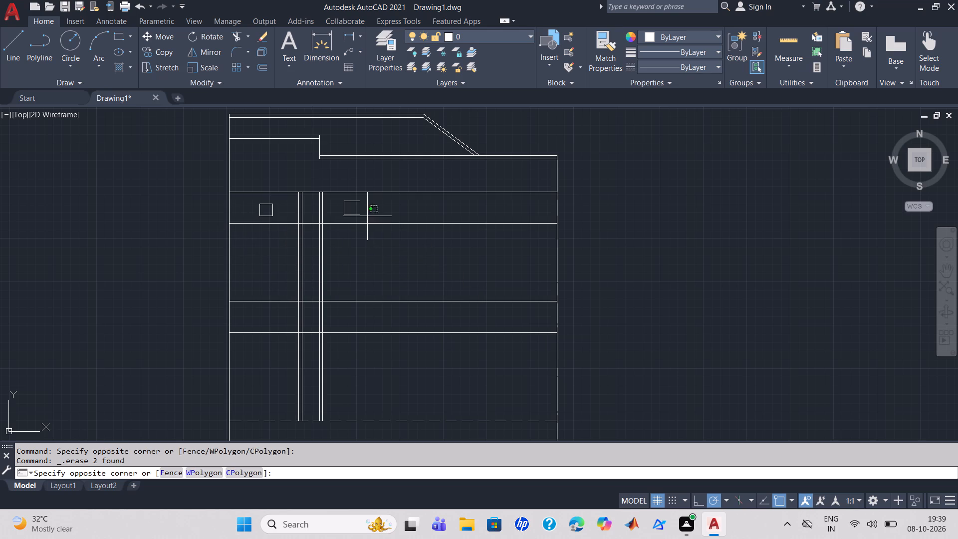
click(337, 198)
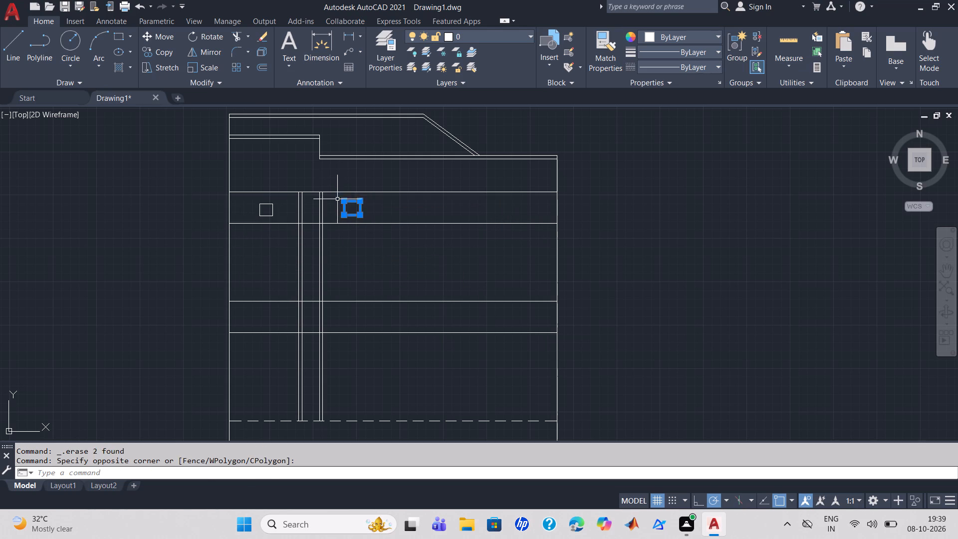
key(Delete)
key(Delete)
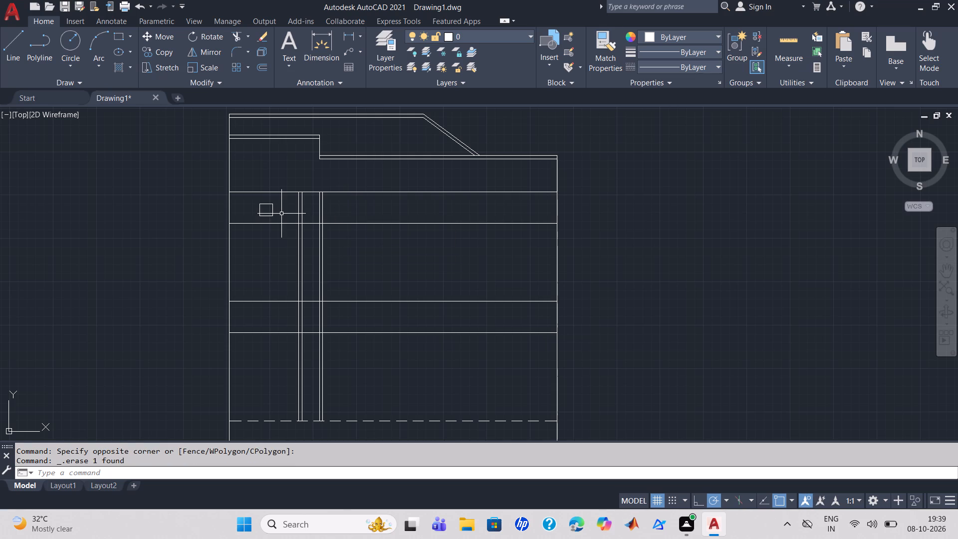
click(276, 218)
click(259, 204)
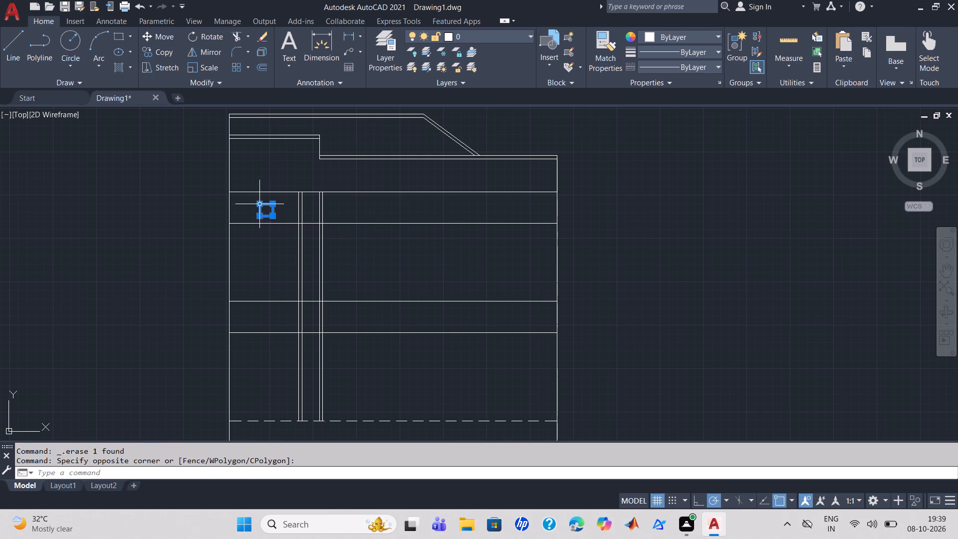
key(Delete)
key(Delete)
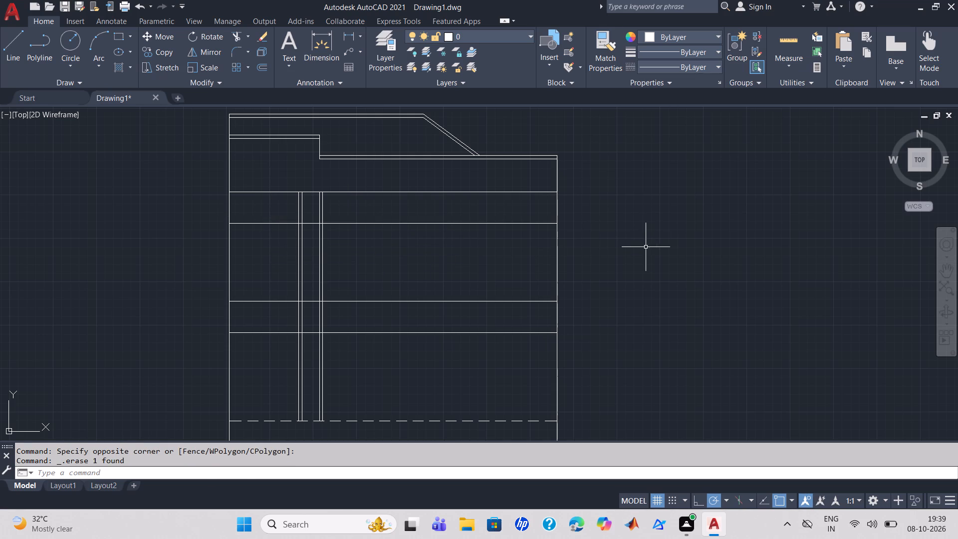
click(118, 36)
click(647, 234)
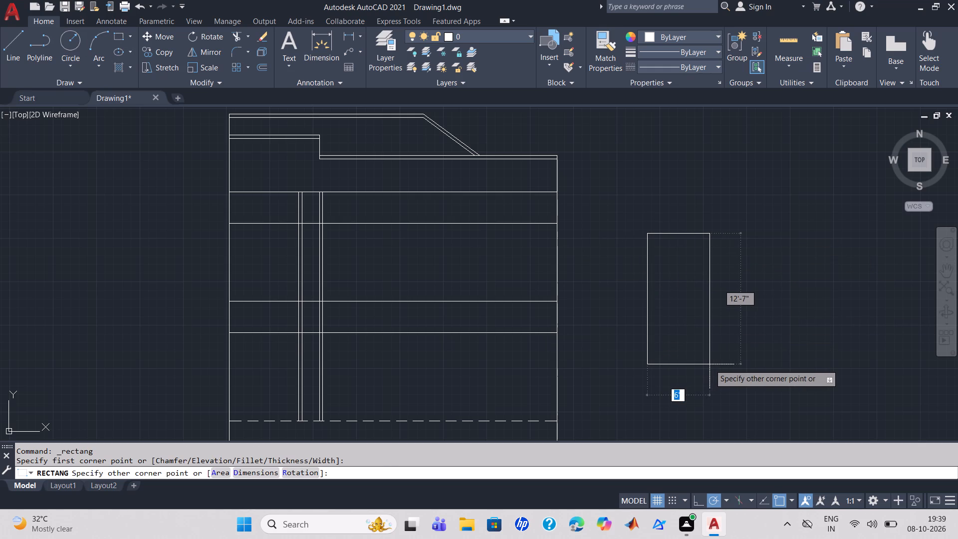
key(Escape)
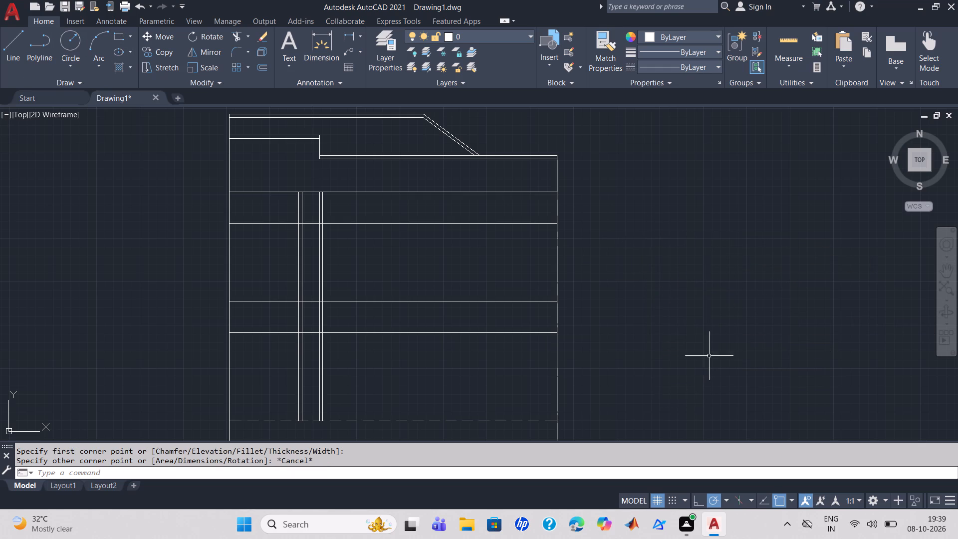
Check the plan's distances with Quick Measure.
click(779, 41)
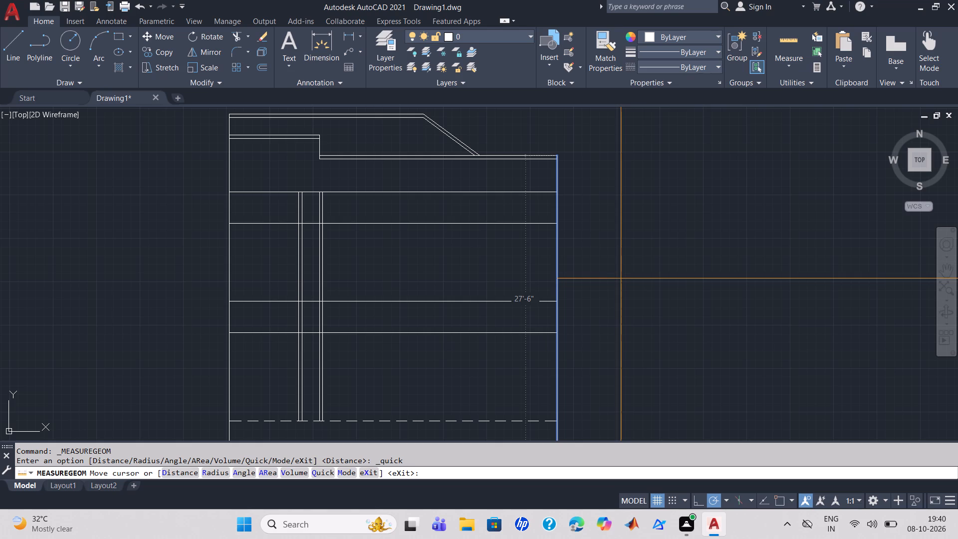
key(Escape)
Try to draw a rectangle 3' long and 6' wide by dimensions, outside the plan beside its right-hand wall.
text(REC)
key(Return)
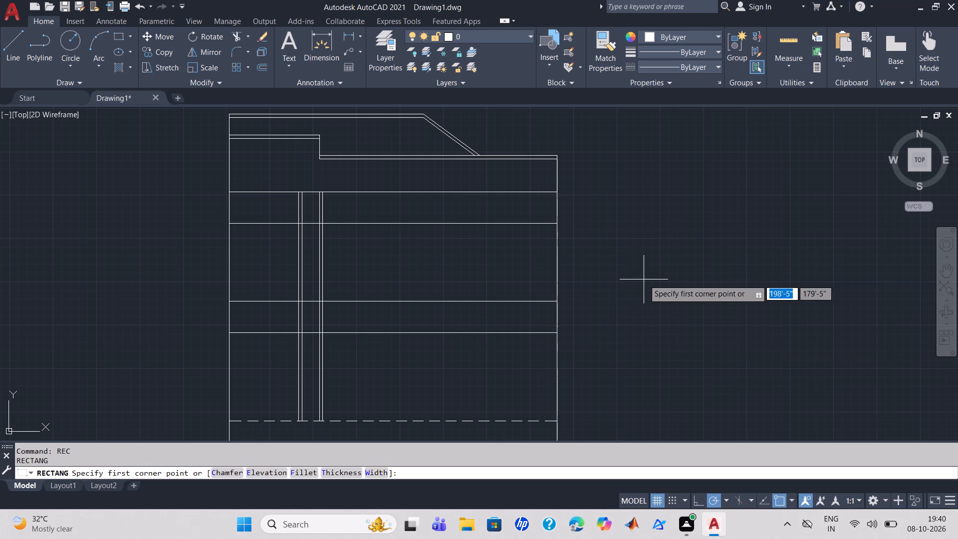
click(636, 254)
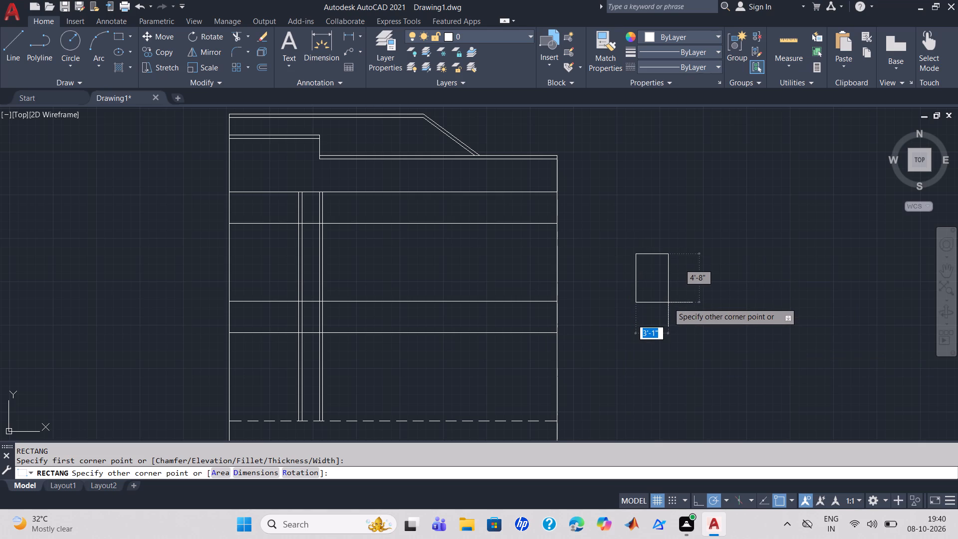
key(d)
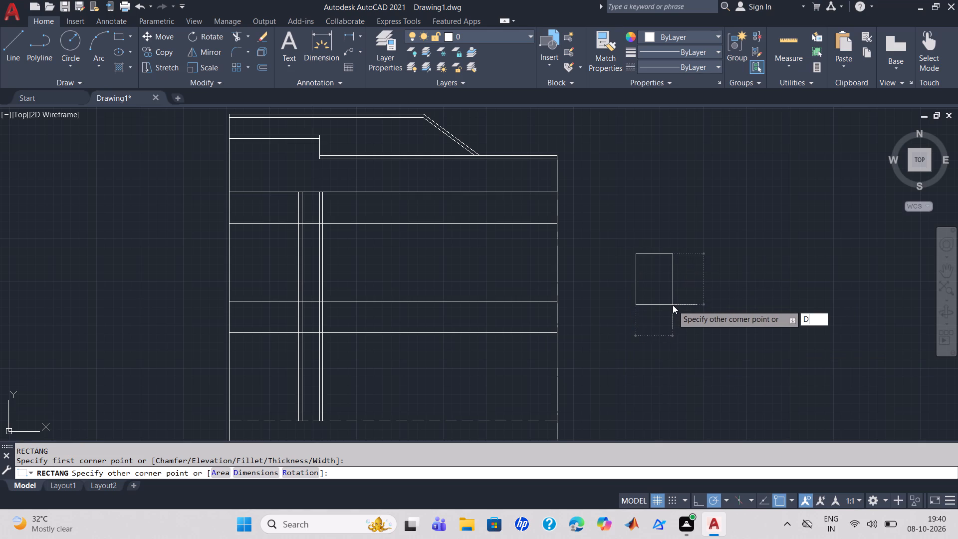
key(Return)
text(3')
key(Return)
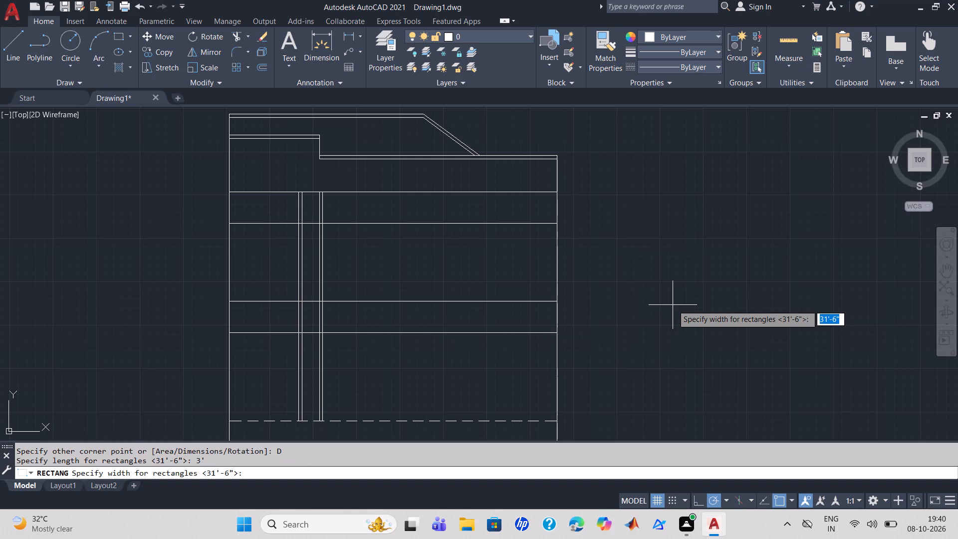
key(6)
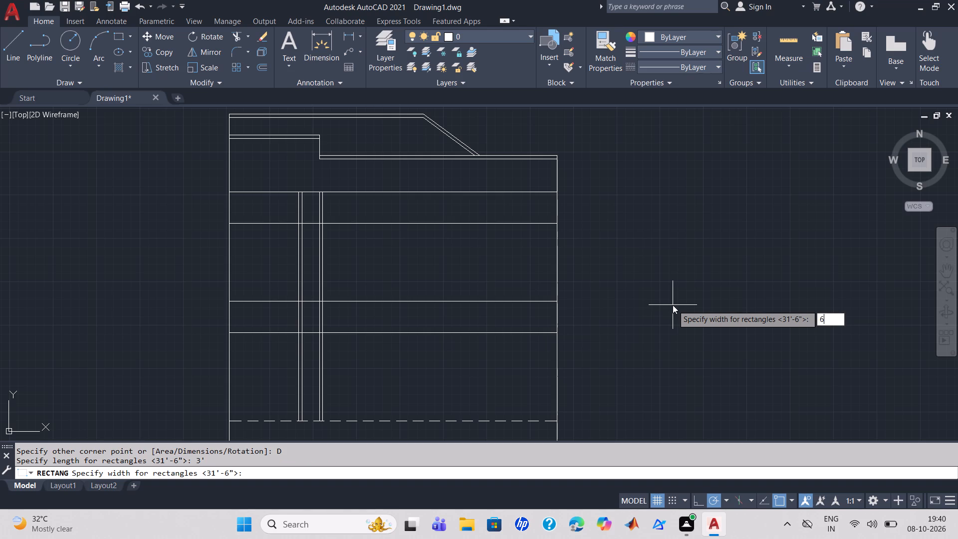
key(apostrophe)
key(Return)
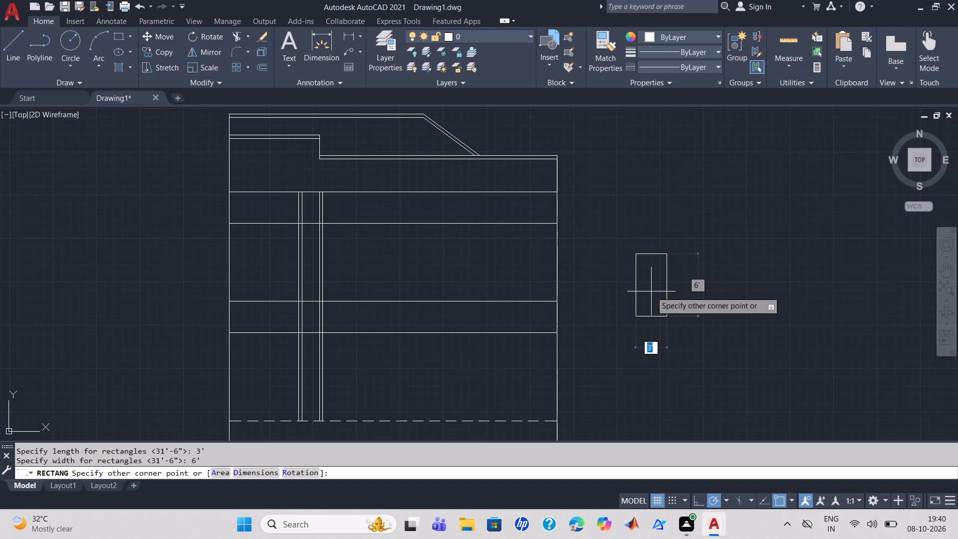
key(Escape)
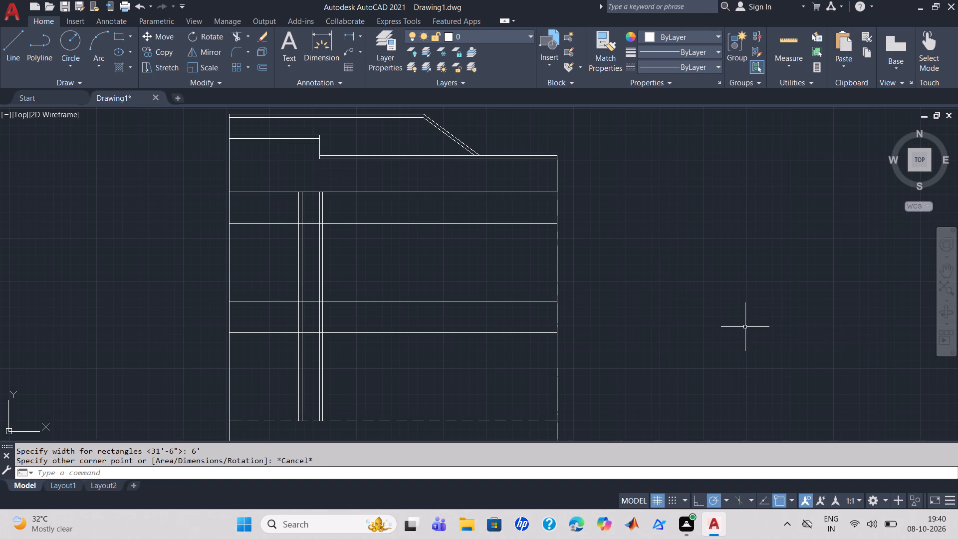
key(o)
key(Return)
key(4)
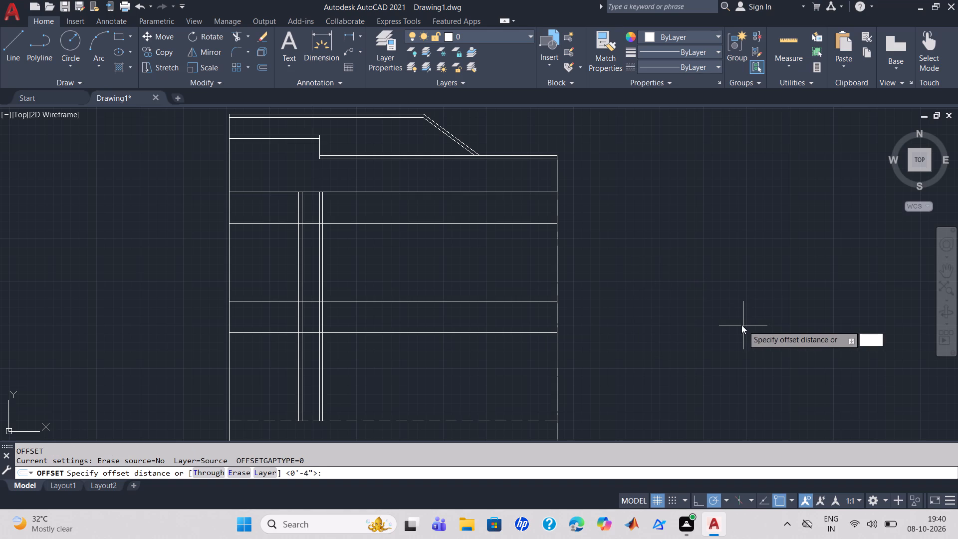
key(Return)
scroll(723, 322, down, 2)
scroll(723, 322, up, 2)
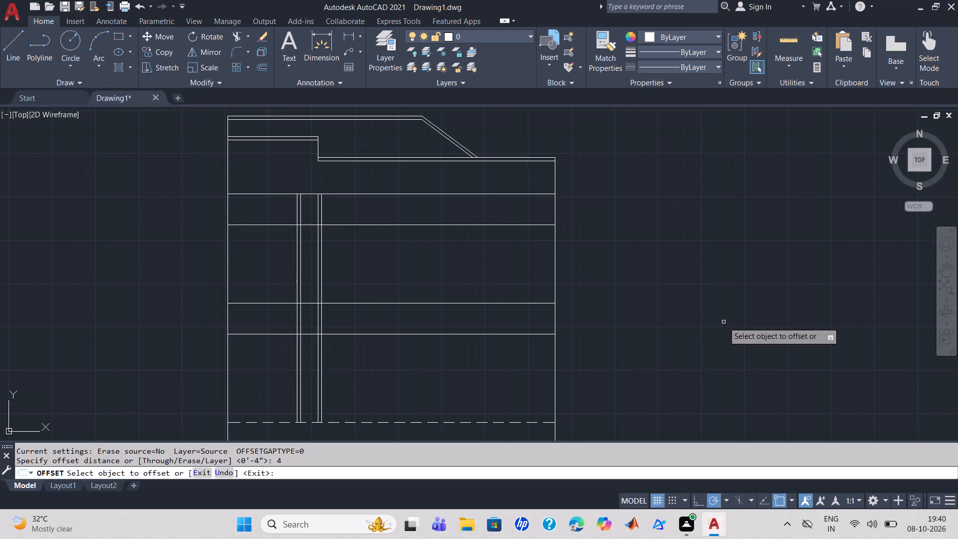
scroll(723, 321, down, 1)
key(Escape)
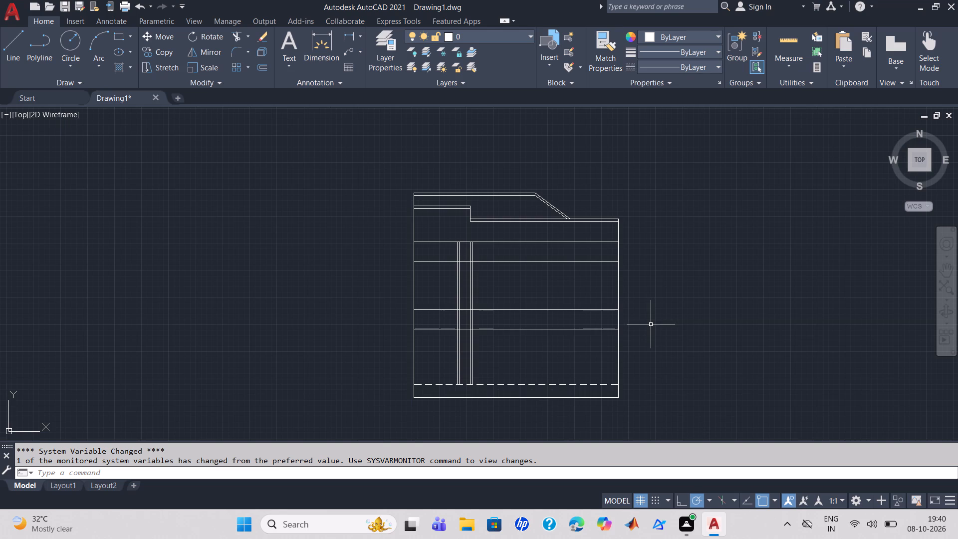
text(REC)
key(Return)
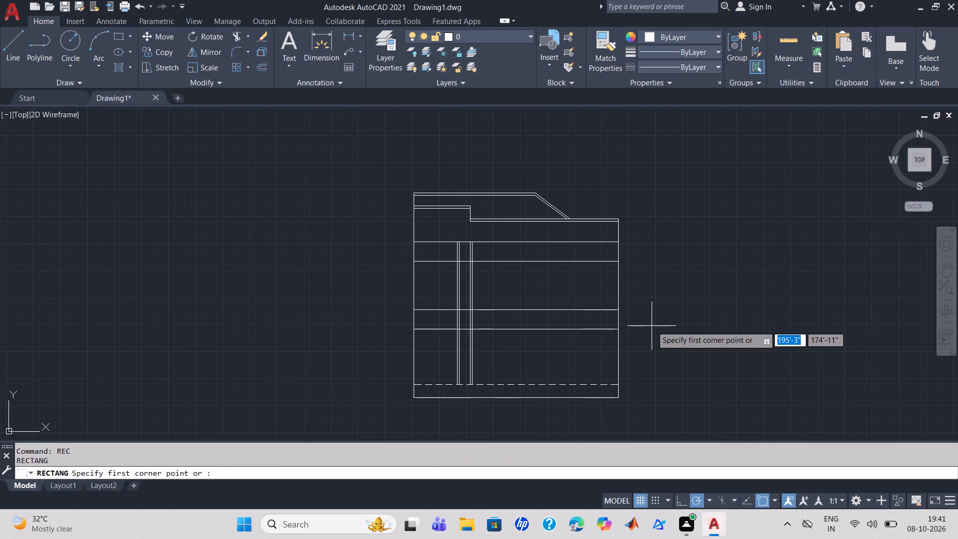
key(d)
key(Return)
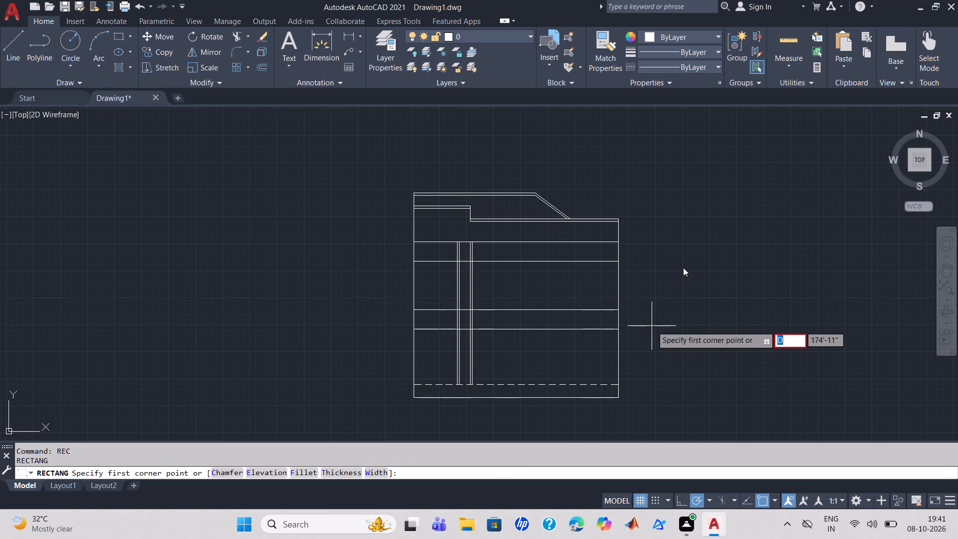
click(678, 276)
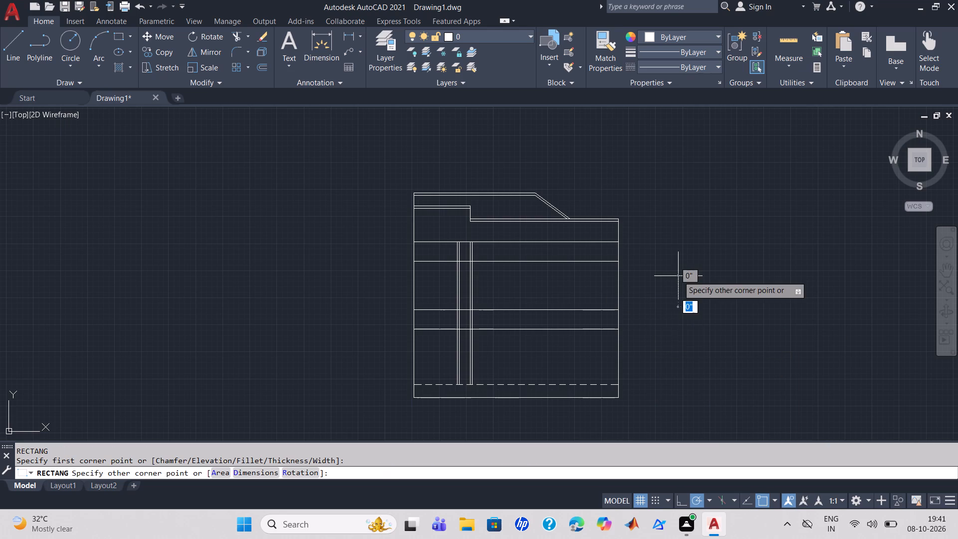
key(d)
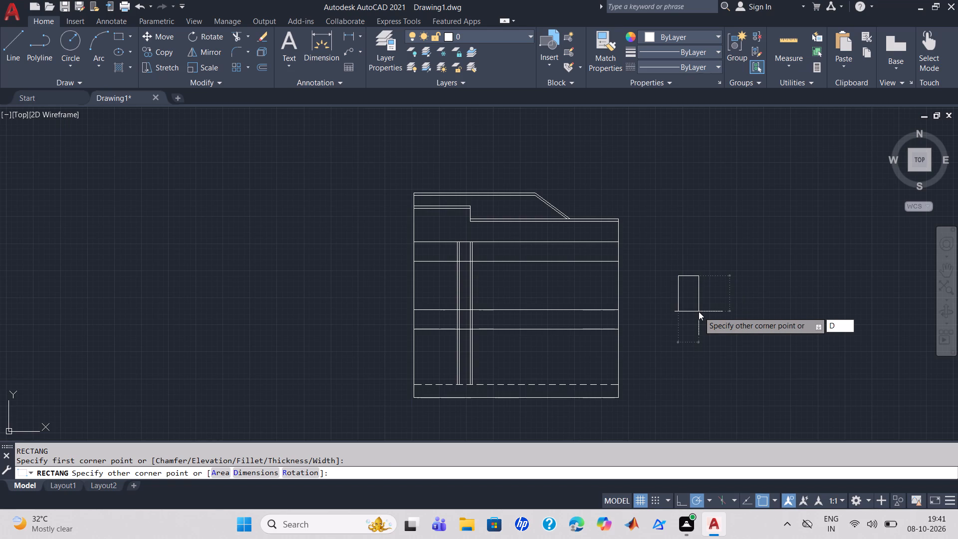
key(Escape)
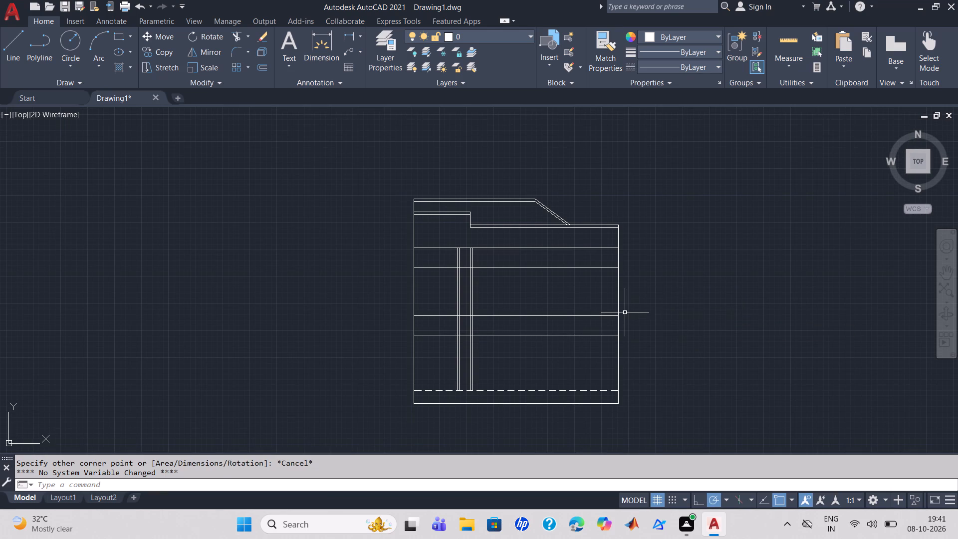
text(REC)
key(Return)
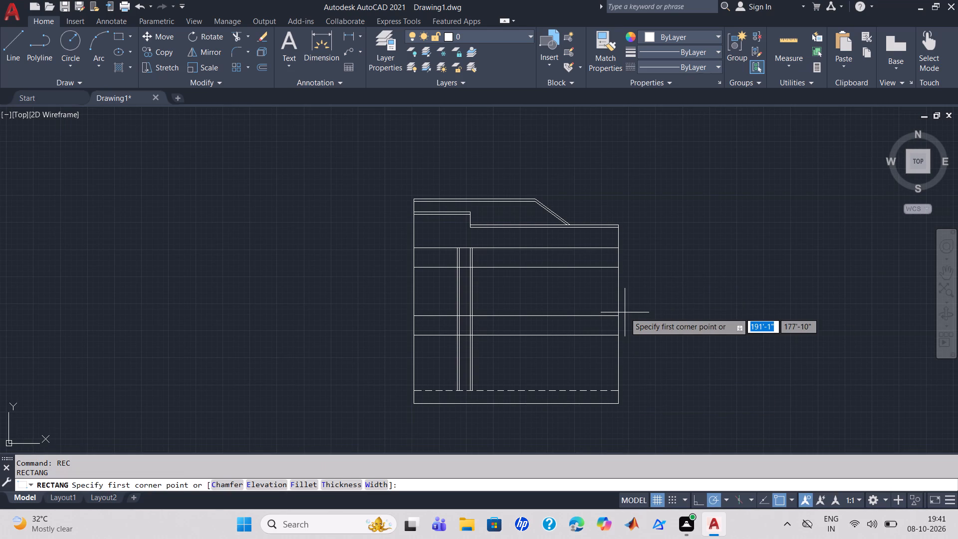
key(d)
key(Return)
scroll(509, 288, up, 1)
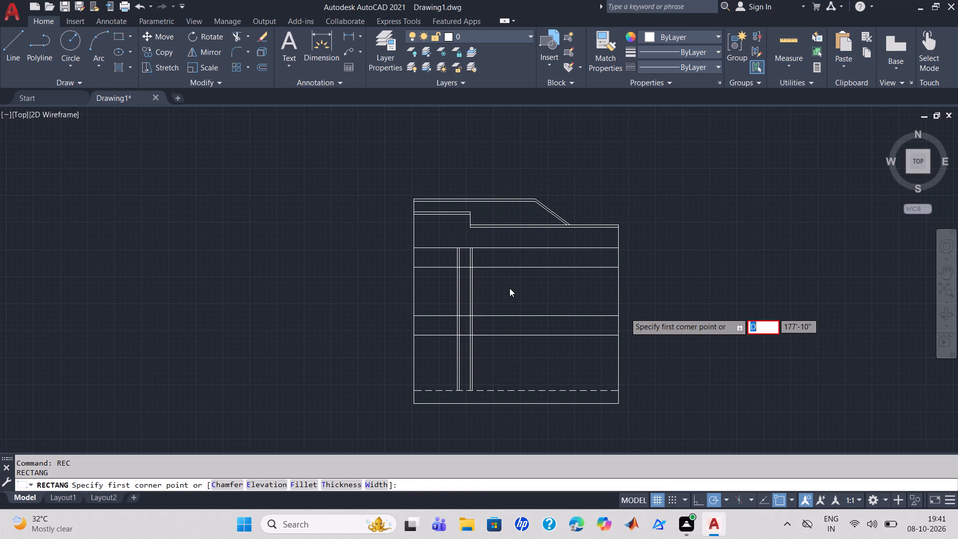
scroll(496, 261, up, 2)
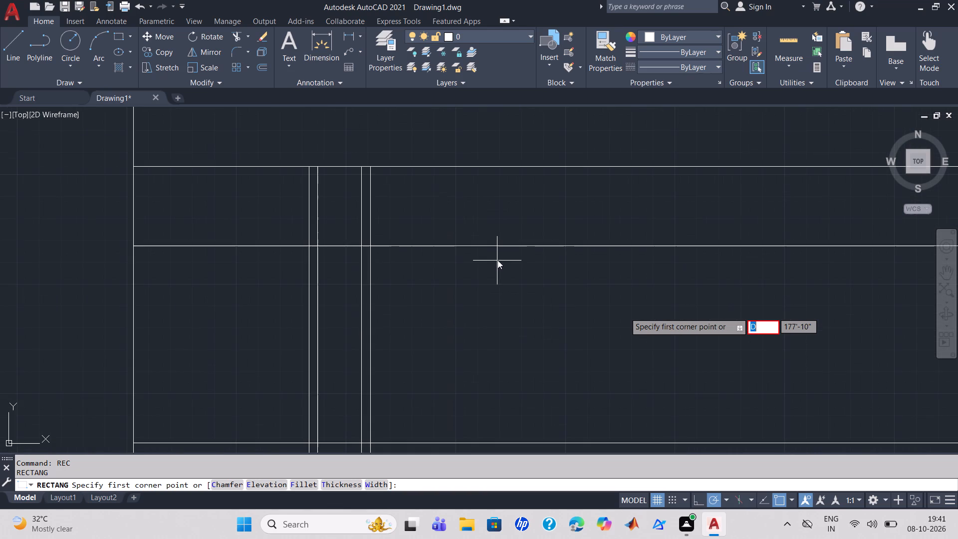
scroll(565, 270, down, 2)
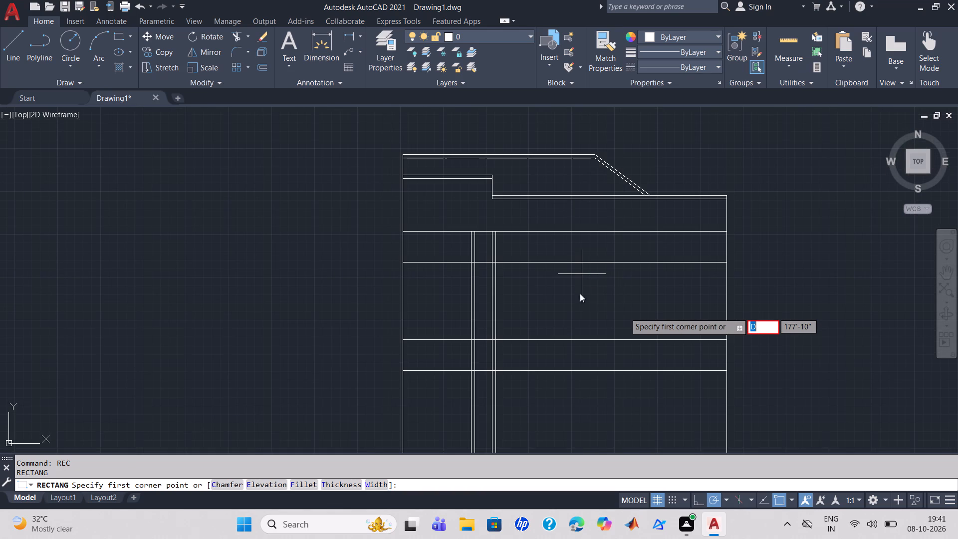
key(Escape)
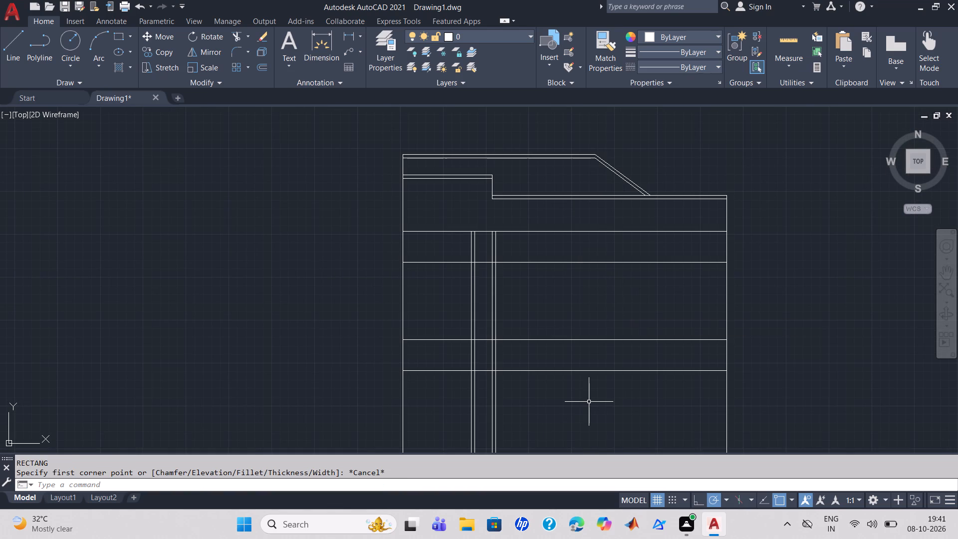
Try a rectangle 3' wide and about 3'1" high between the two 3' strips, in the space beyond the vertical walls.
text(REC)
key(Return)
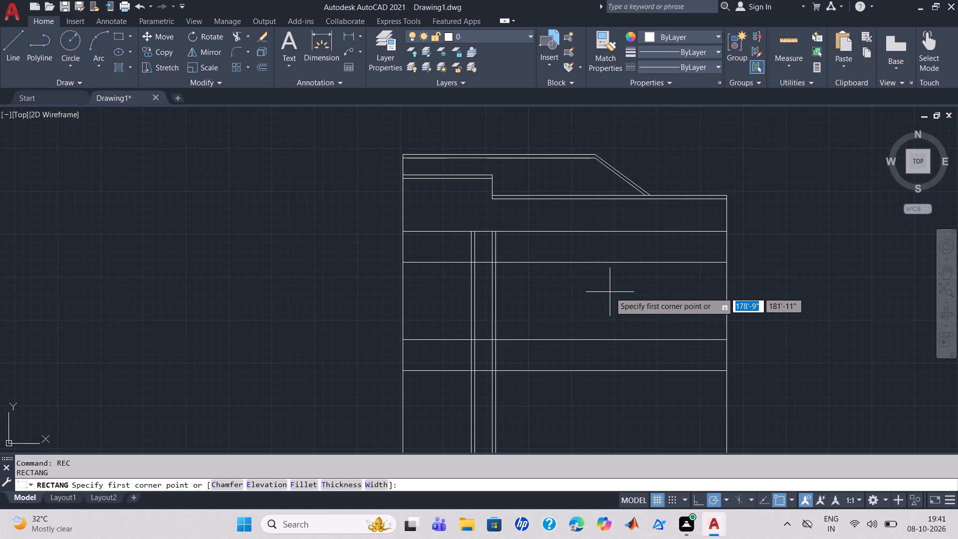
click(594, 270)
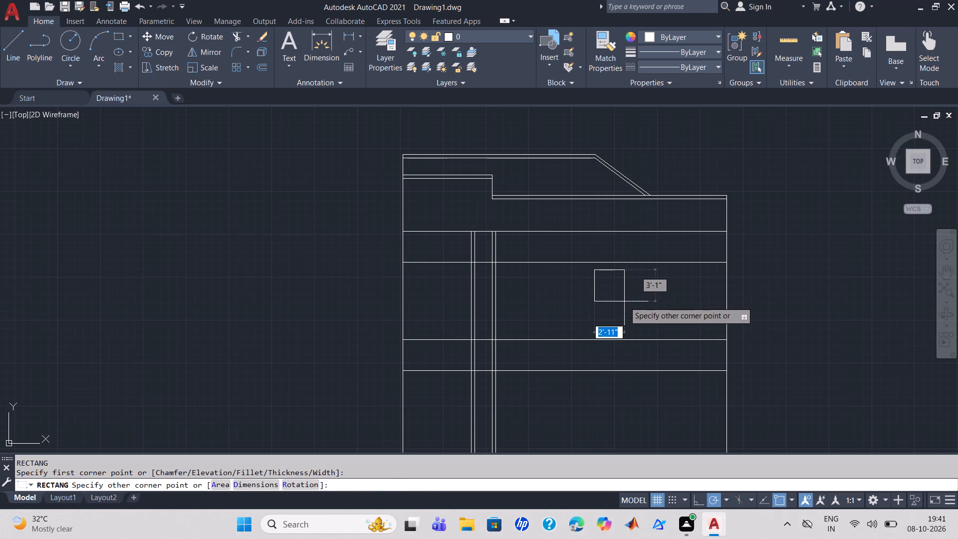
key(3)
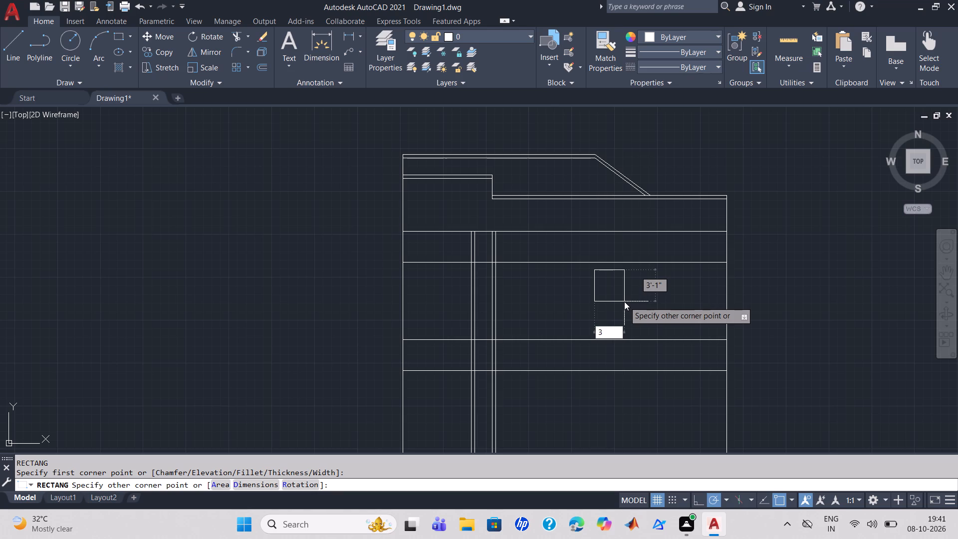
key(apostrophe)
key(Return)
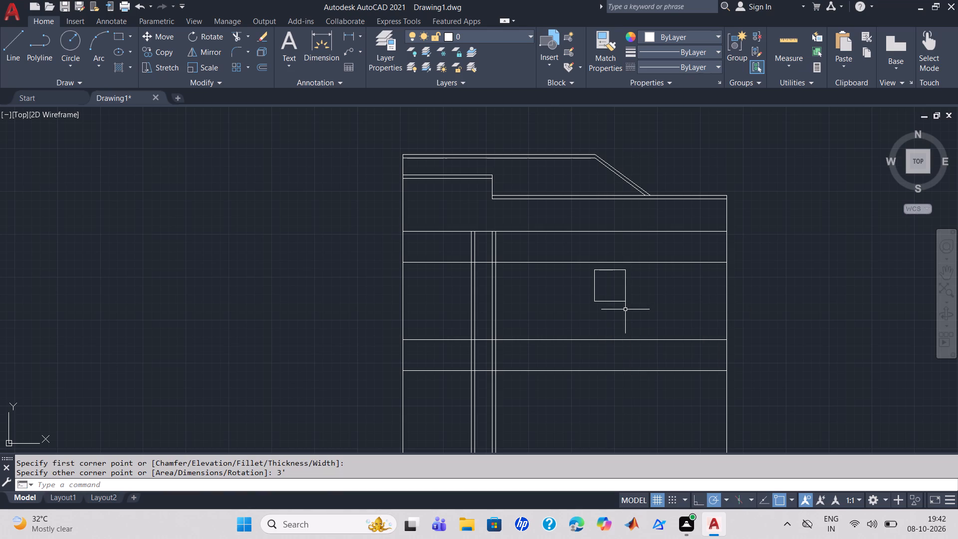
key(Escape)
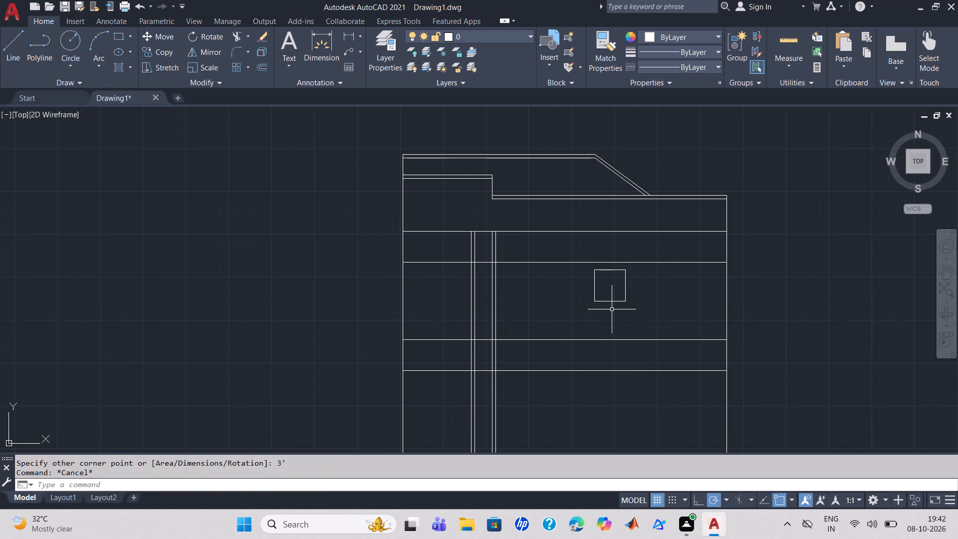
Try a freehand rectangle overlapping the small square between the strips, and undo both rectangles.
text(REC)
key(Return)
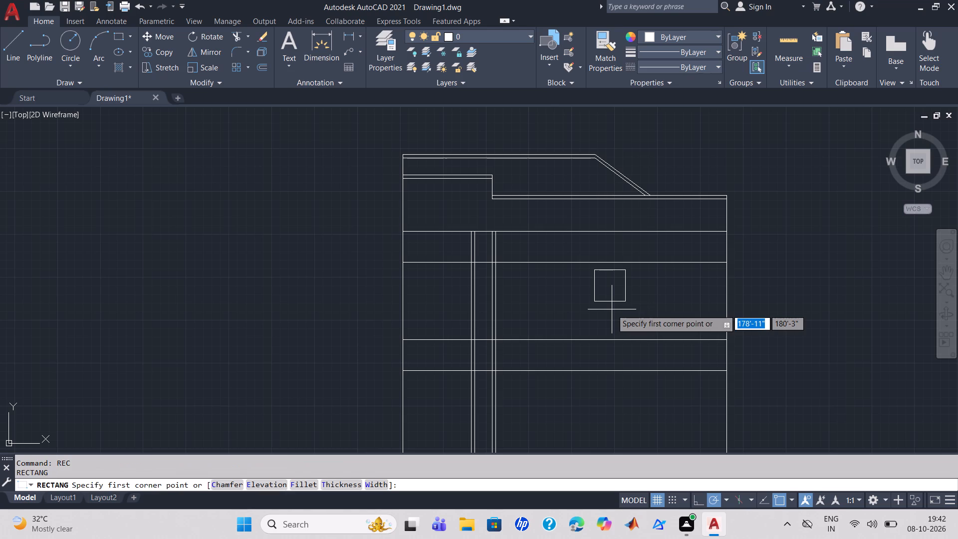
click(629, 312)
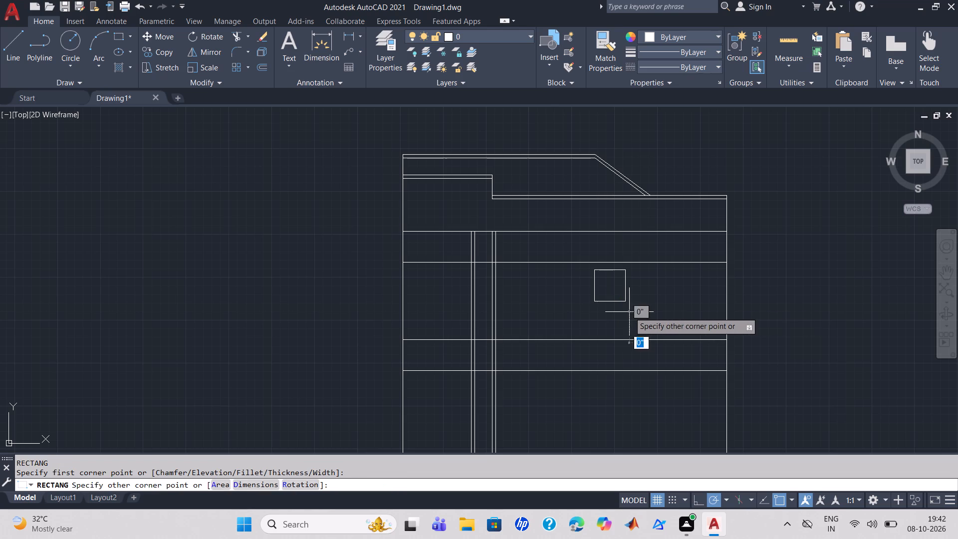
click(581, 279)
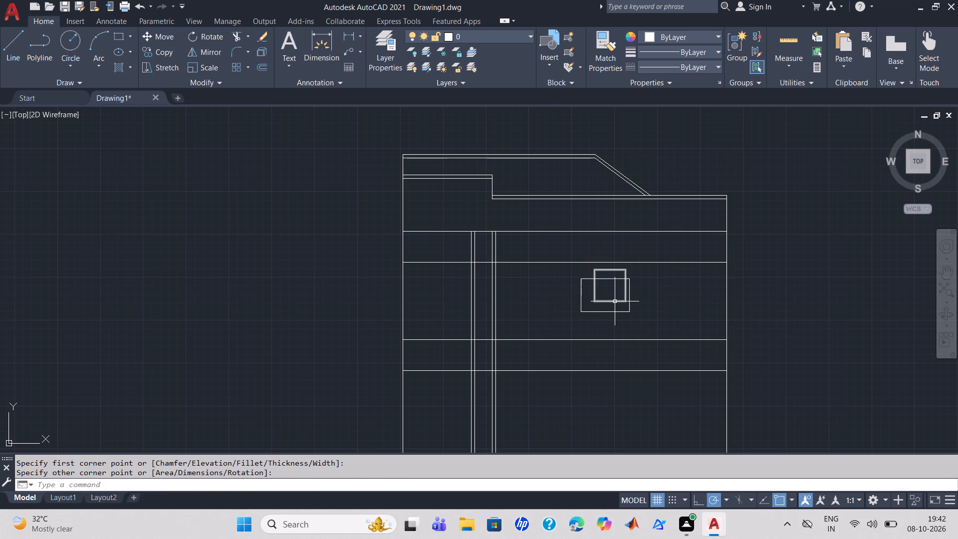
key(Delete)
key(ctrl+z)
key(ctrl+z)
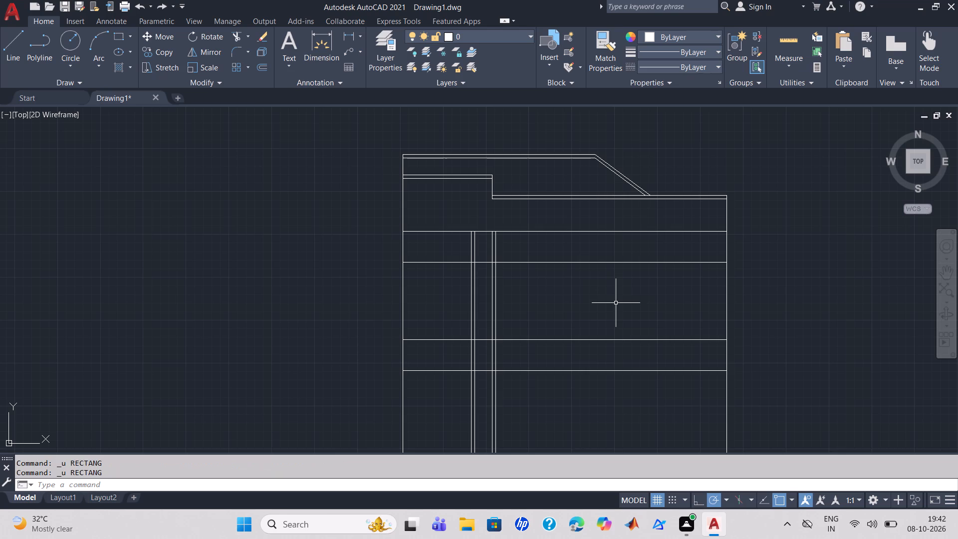
Draw a rectangle by dimensions, 3' long and 6' wide, between the two 3' strips on the right of the vertical walls.
text(REX)
key(BackSpace)
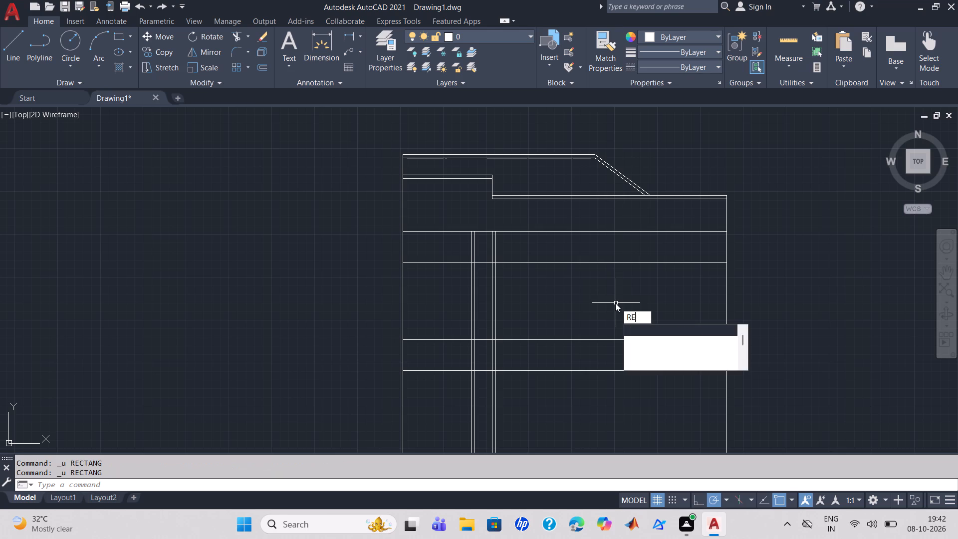
key(c)
key(Return)
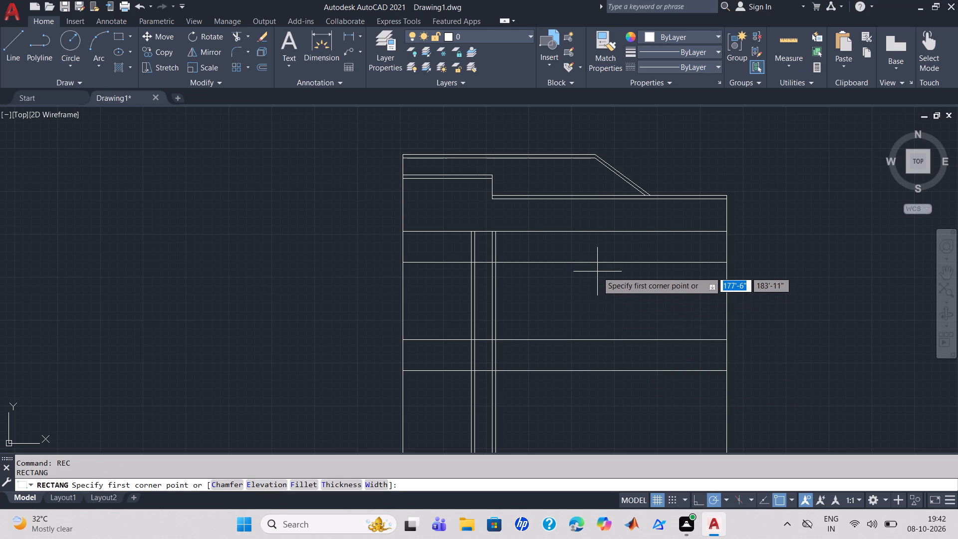
click(592, 272)
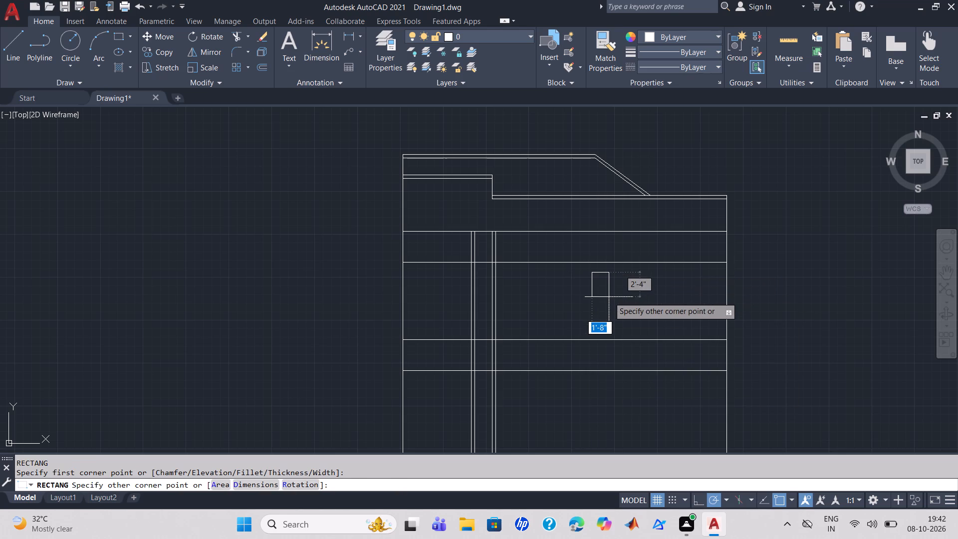
key(d)
key(Return)
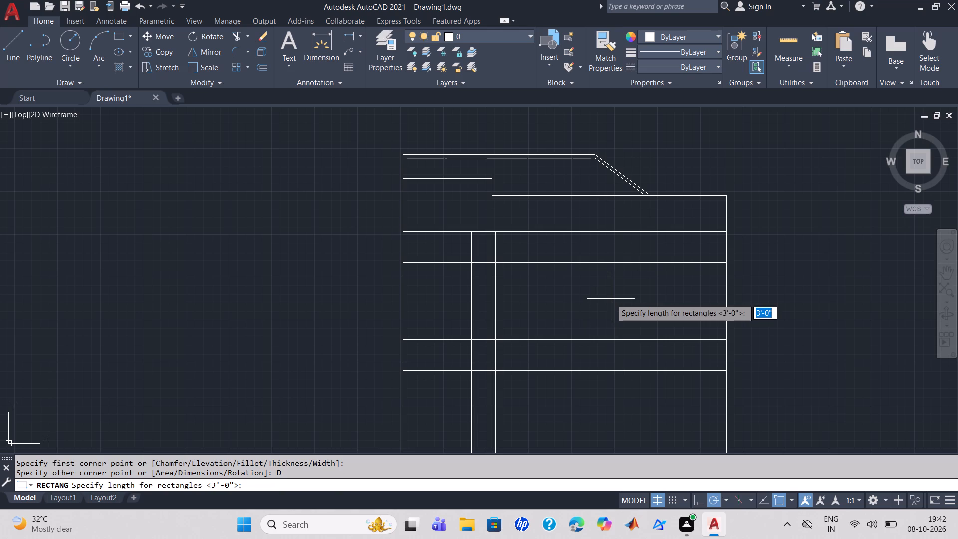
text(3')
key(Return)
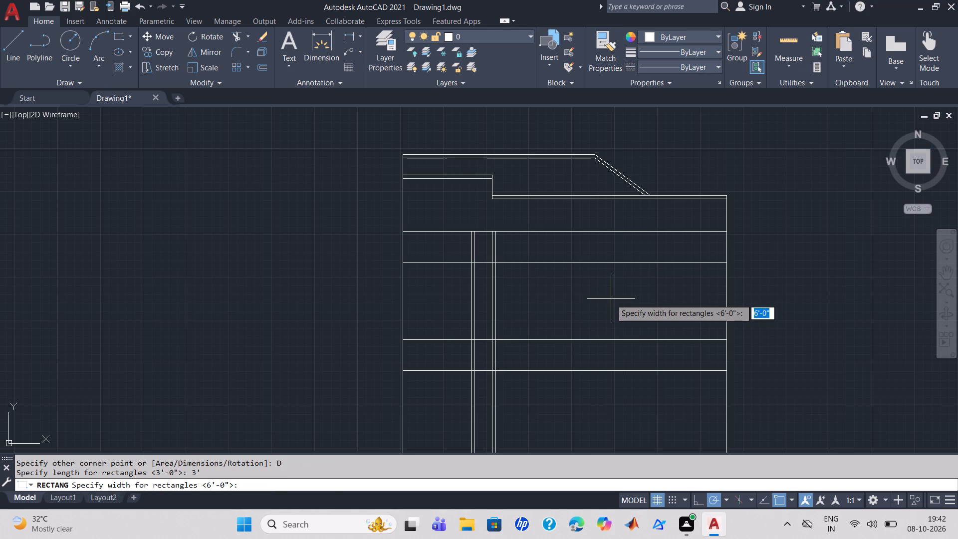
key(6)
key(apostrophe)
key(Return)
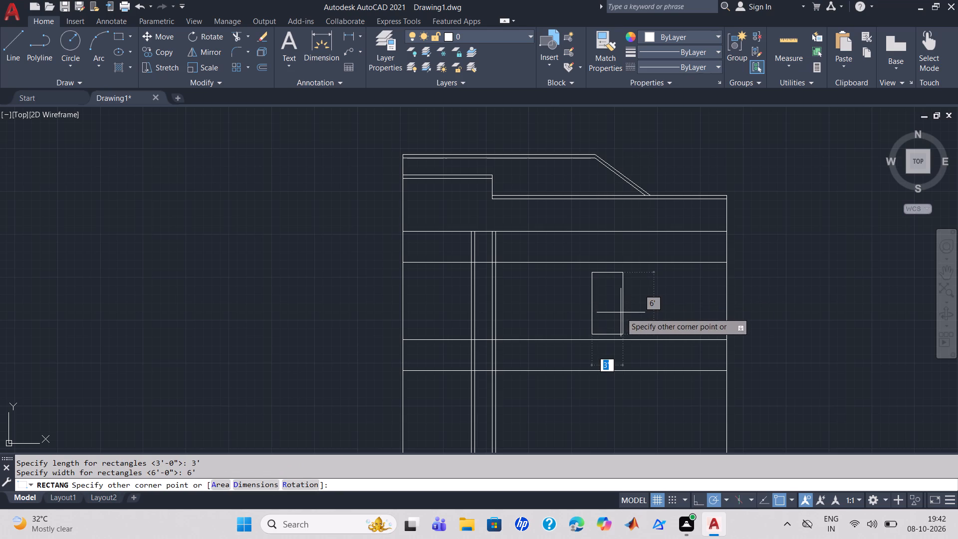
click(621, 312)
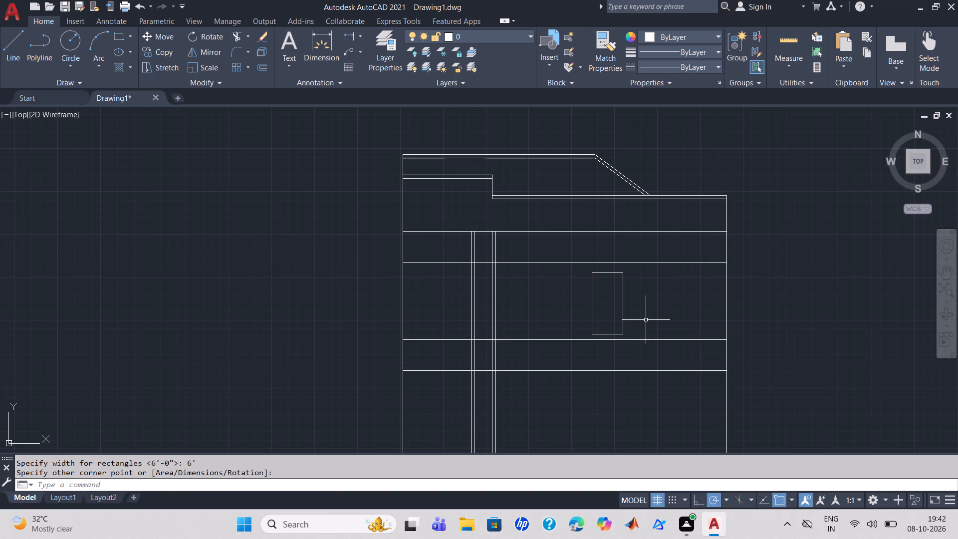
Draw a rectangle 3' long and about 6" wide directly above the 3' by 6' rectangle, starting from its upper-left corner.
scroll(637, 323, down, 1)
scroll(637, 323, up, 1)
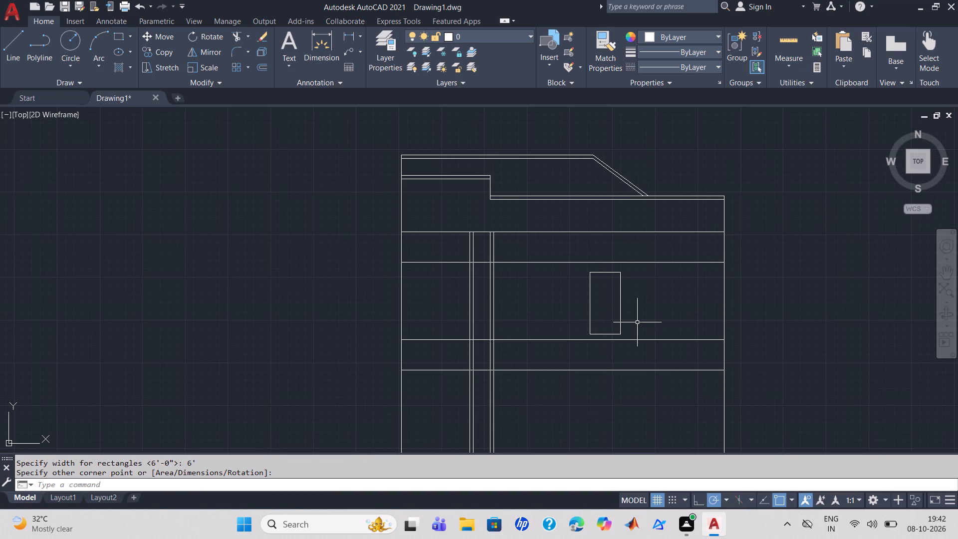
scroll(632, 311, up, 2)
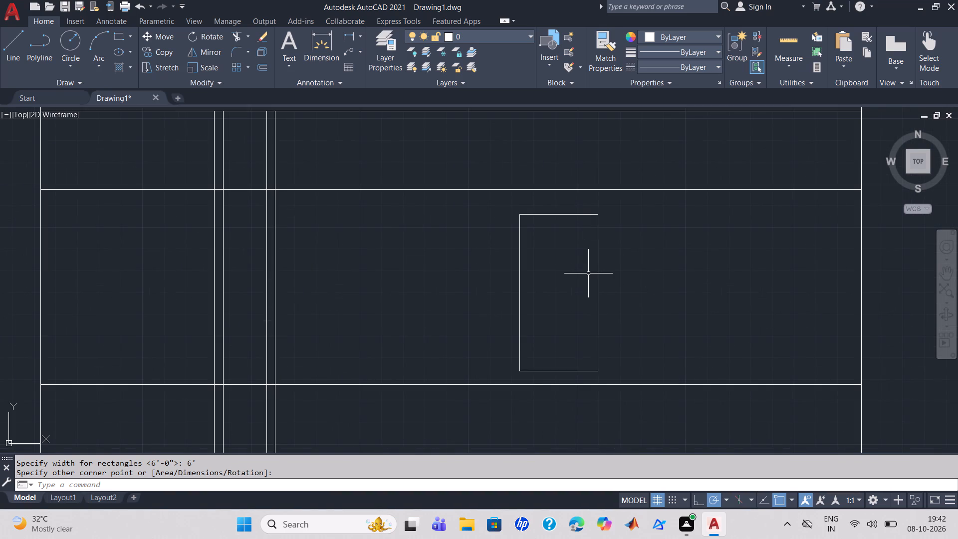
text(REC)
key(Return)
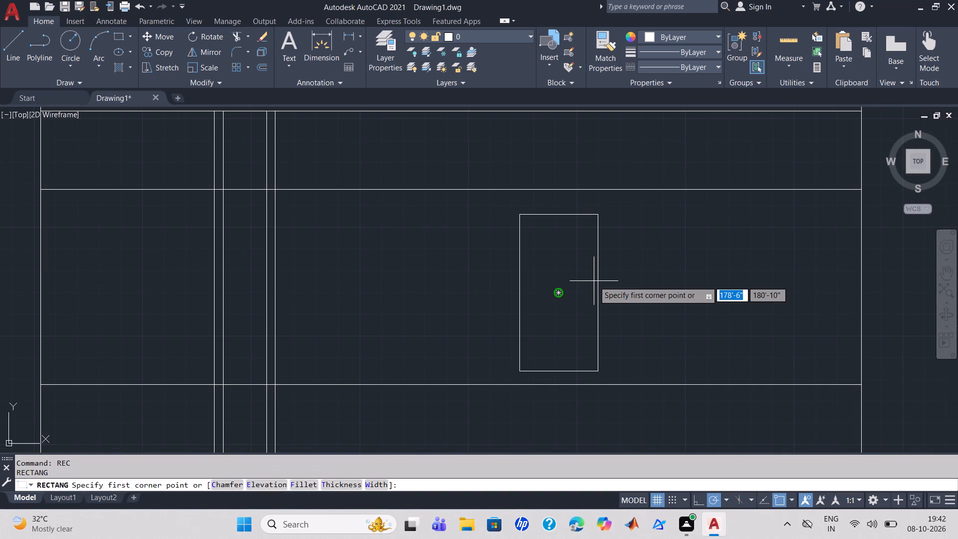
click(517, 213)
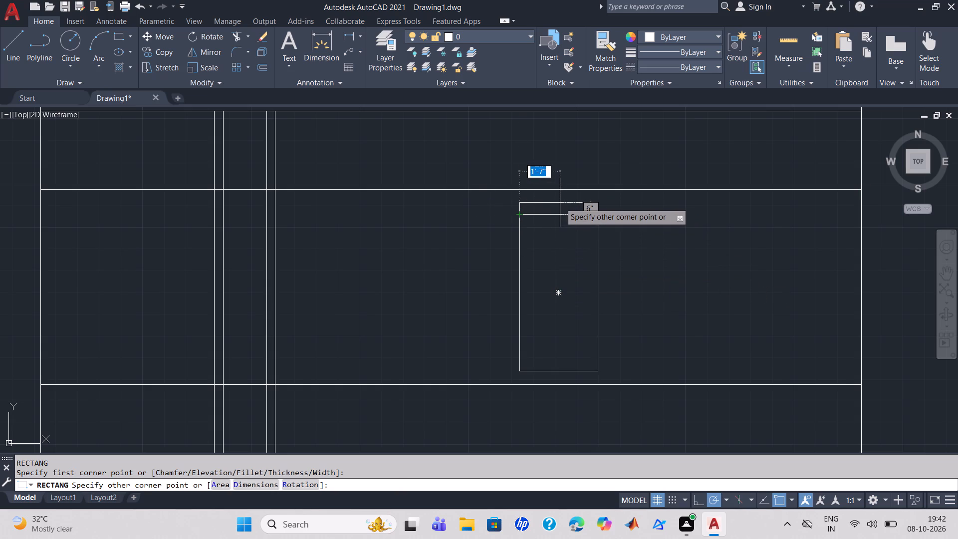
key(3)
key(apostrophe)
key(Return)
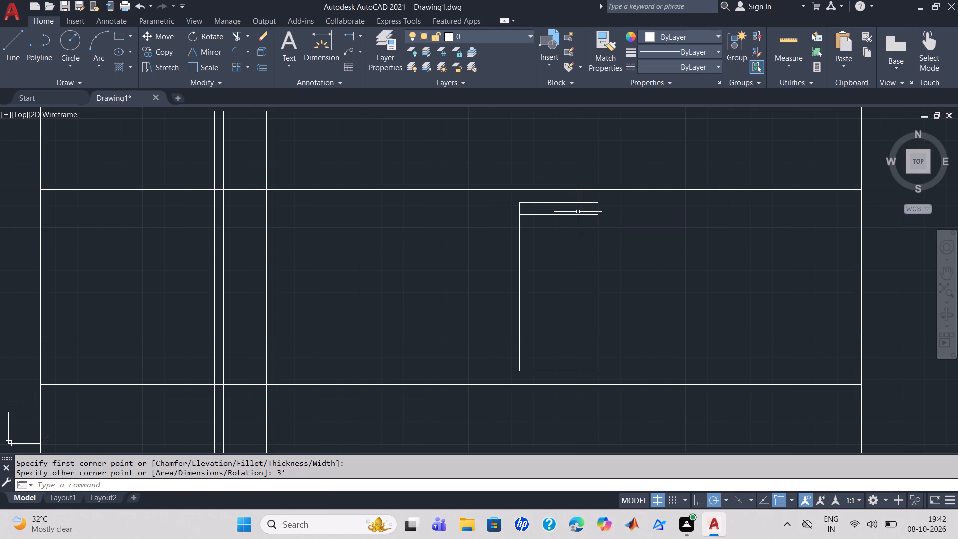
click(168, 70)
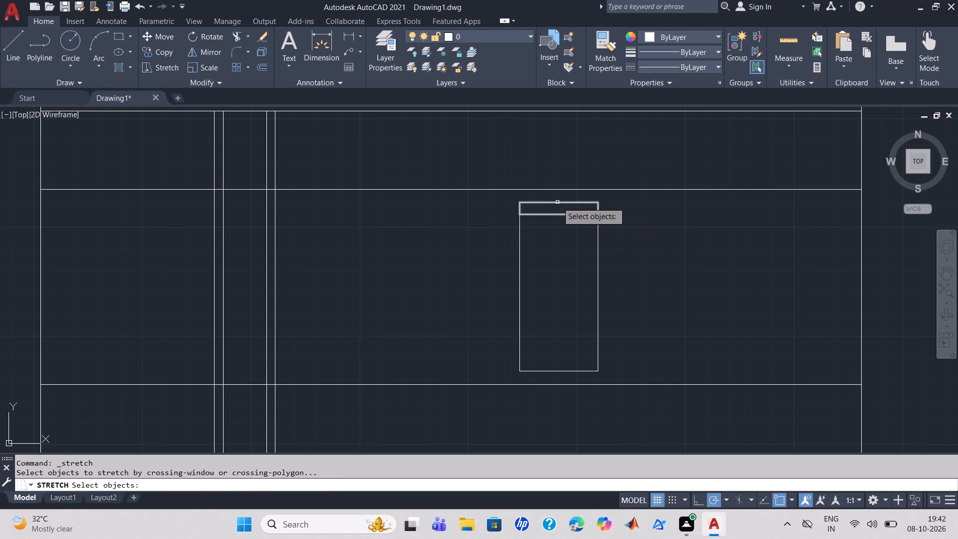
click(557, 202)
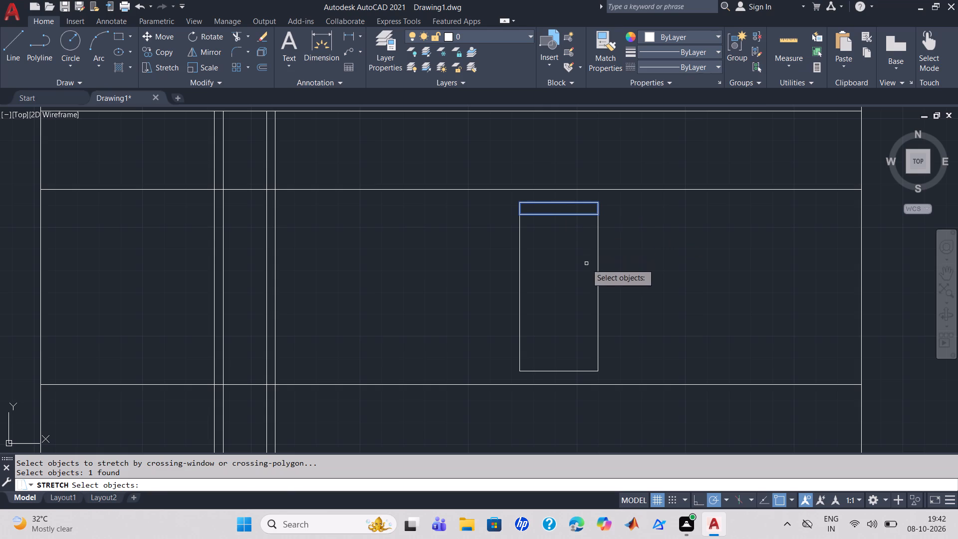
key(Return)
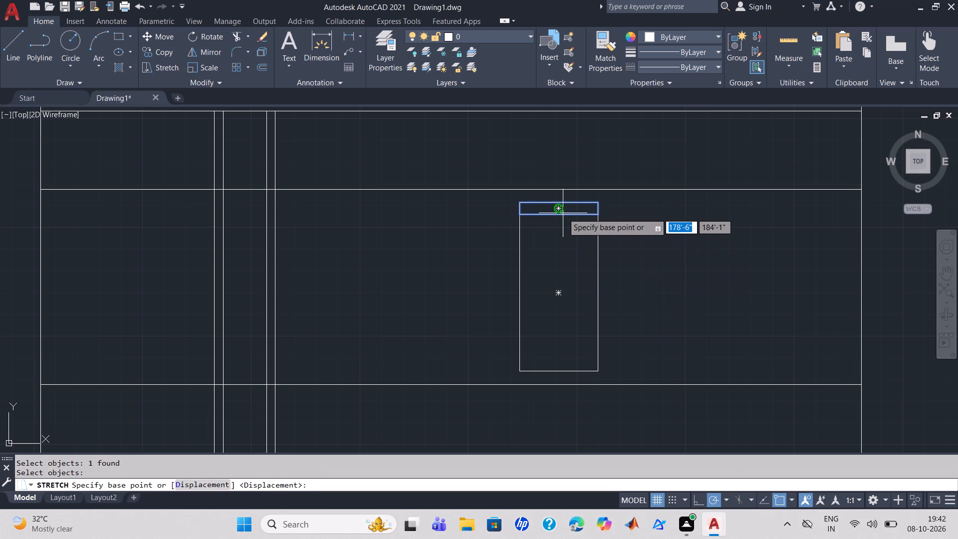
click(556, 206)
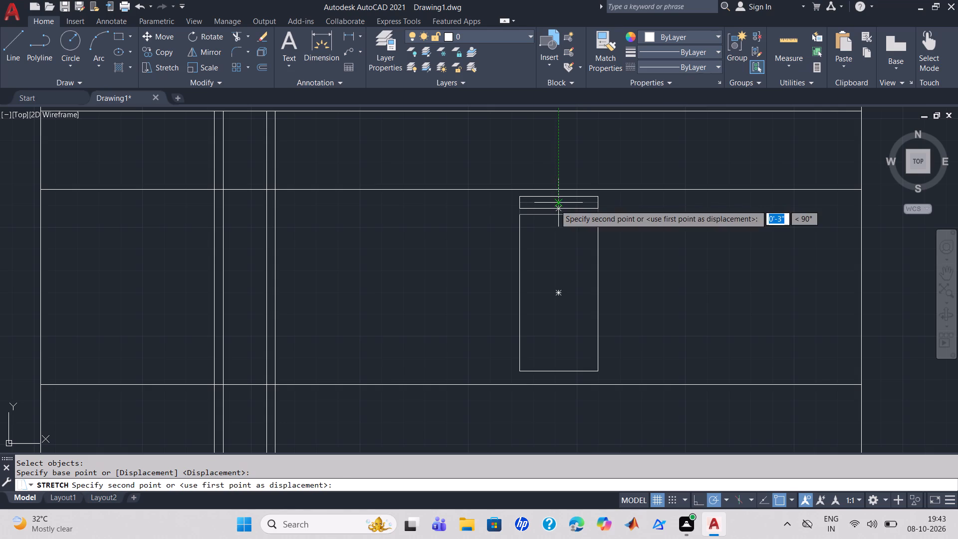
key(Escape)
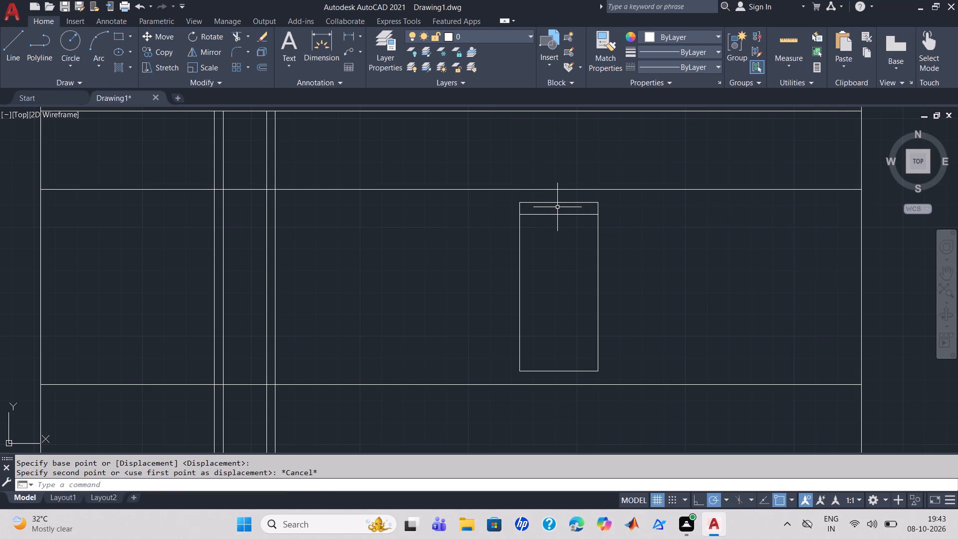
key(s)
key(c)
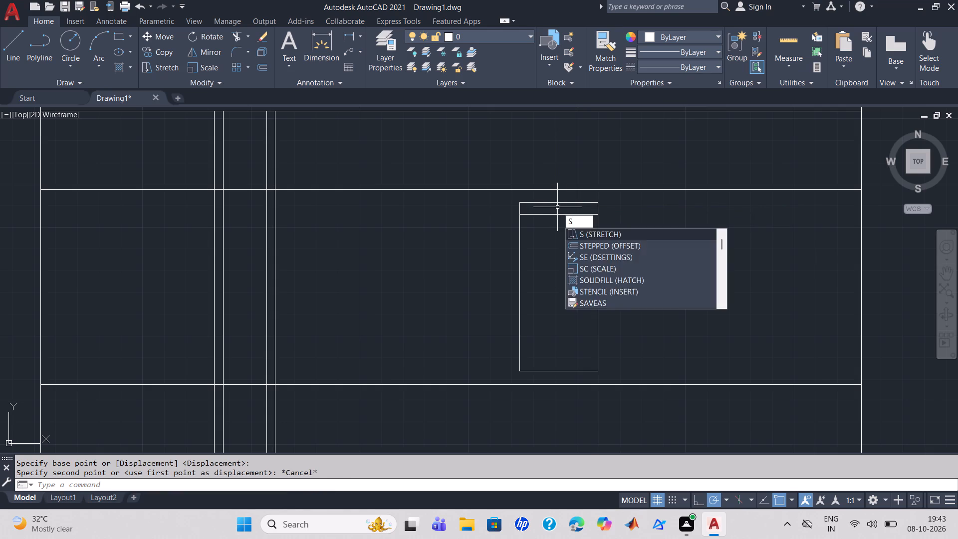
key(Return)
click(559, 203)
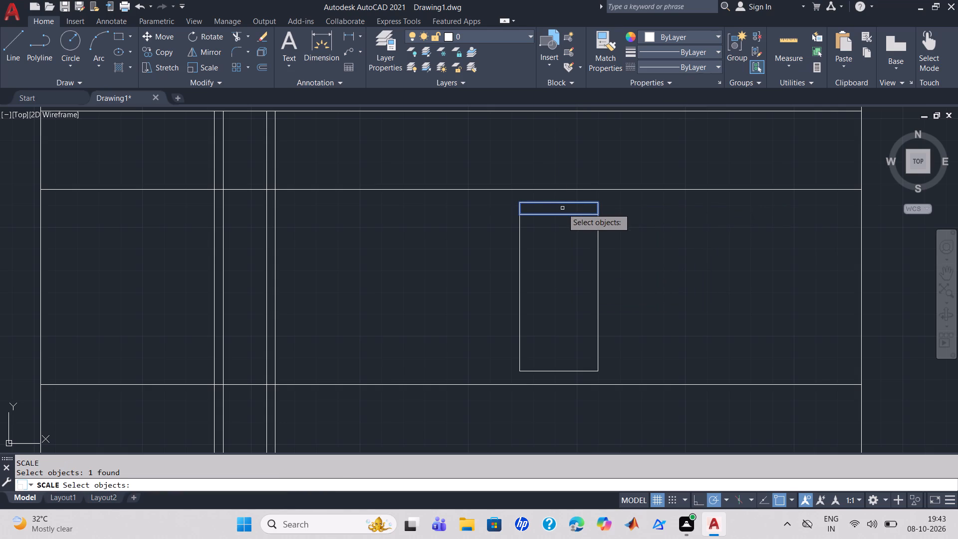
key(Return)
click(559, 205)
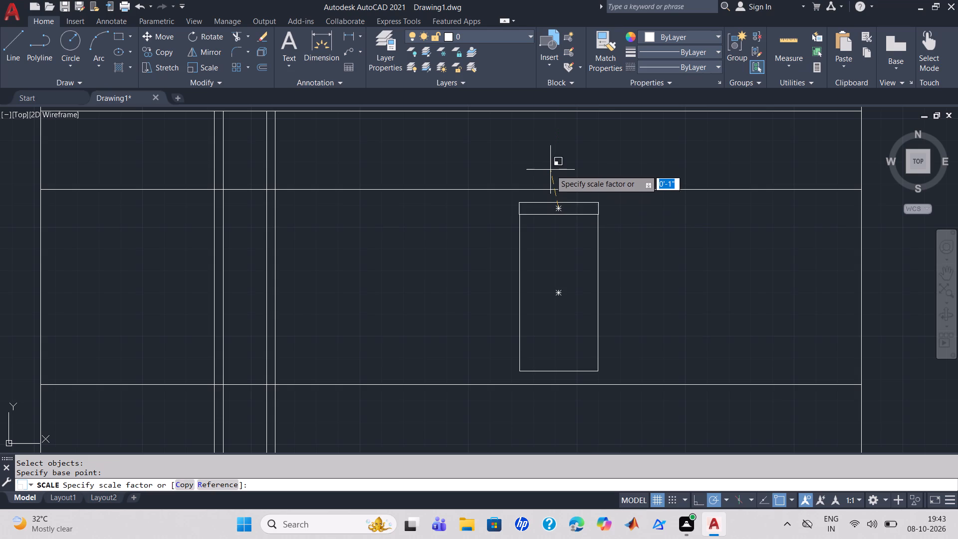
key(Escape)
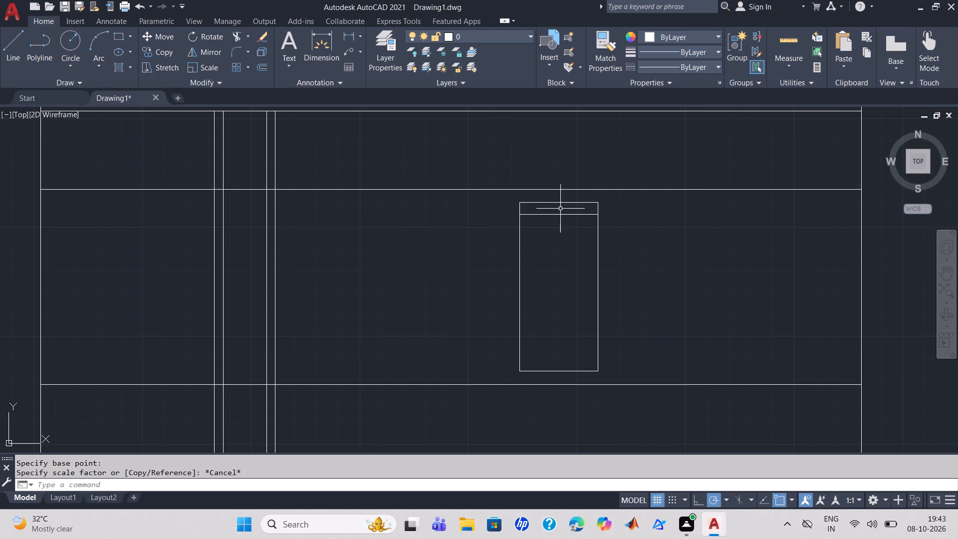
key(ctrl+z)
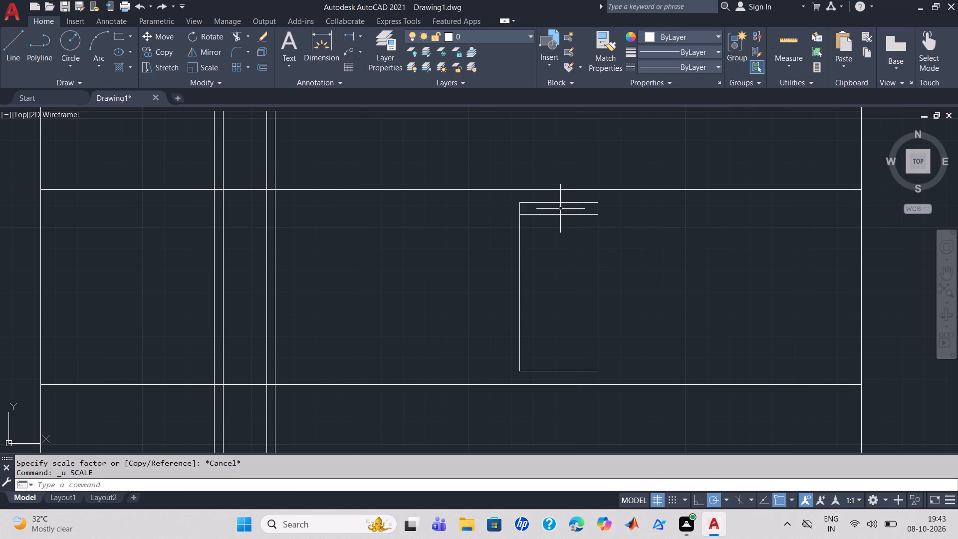
Replace the 6" wide rectangle above the 3' by 6' rectangle with one 3' long and 1' wide, starting from the same upper-left corner.
key(ctrl+z)
key(ctrl+z)
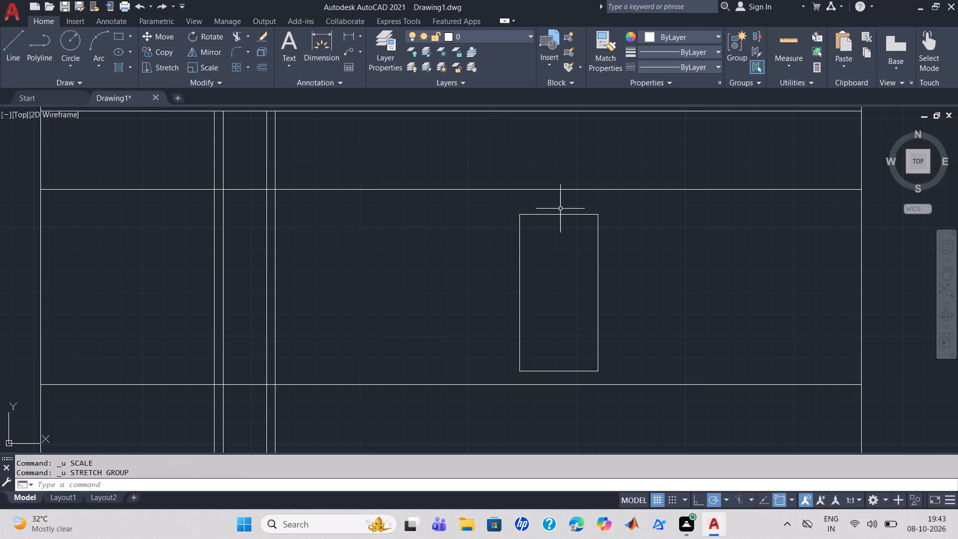
text(REC)
key(Return)
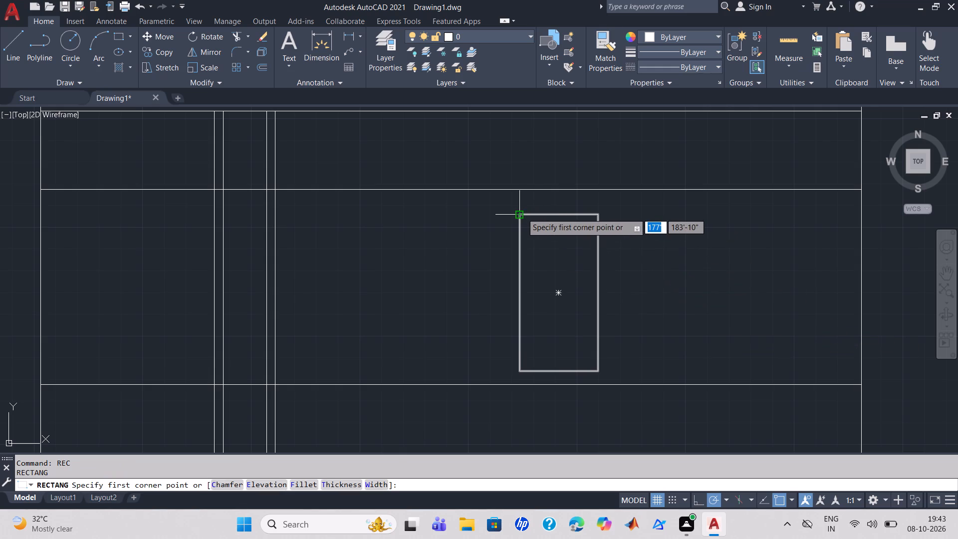
click(521, 214)
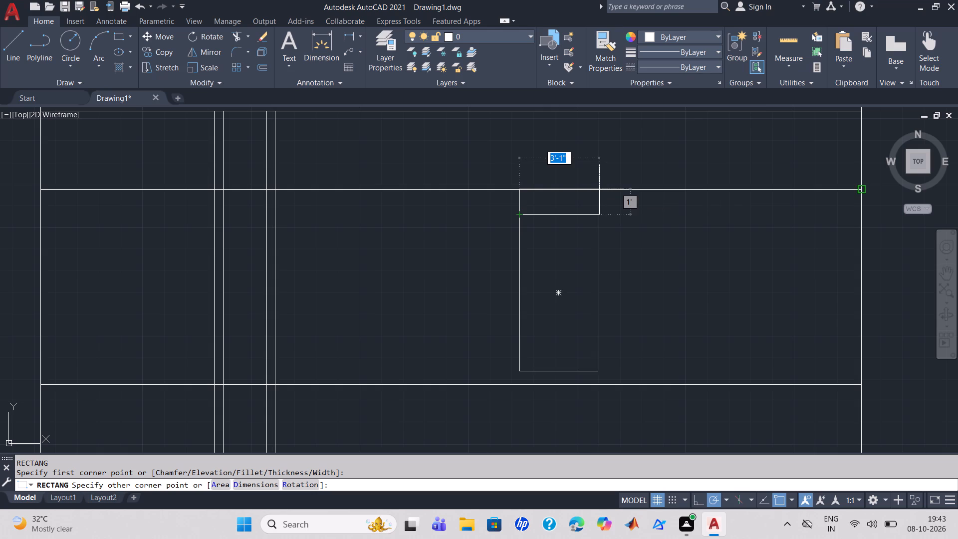
key(d)
key(Return)
key(3)
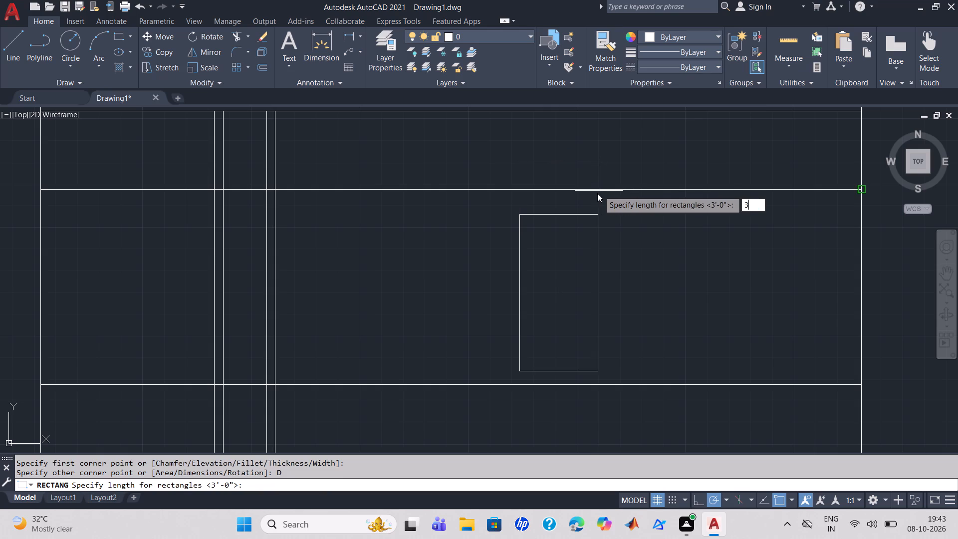
key(apostrophe)
key(Return)
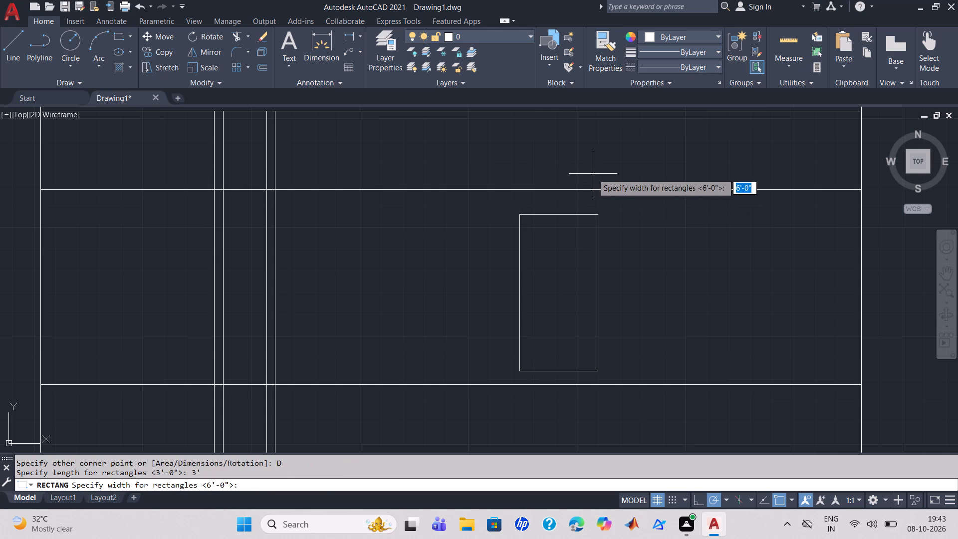
key(1)
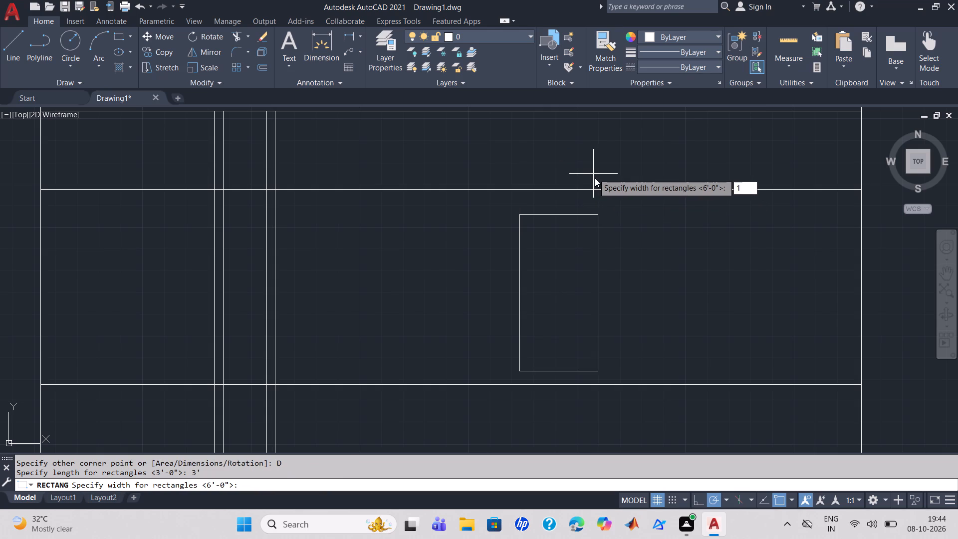
key(apostrophe)
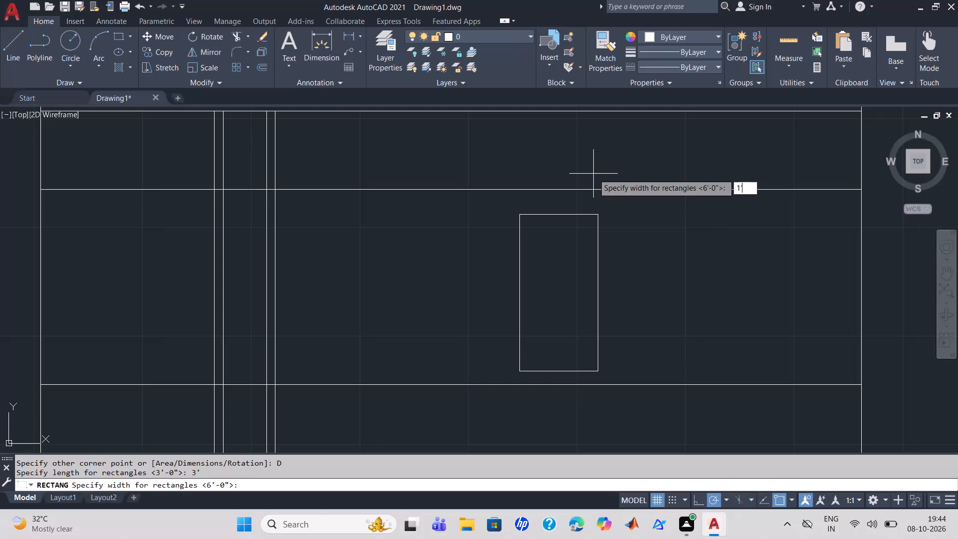
key(Return)
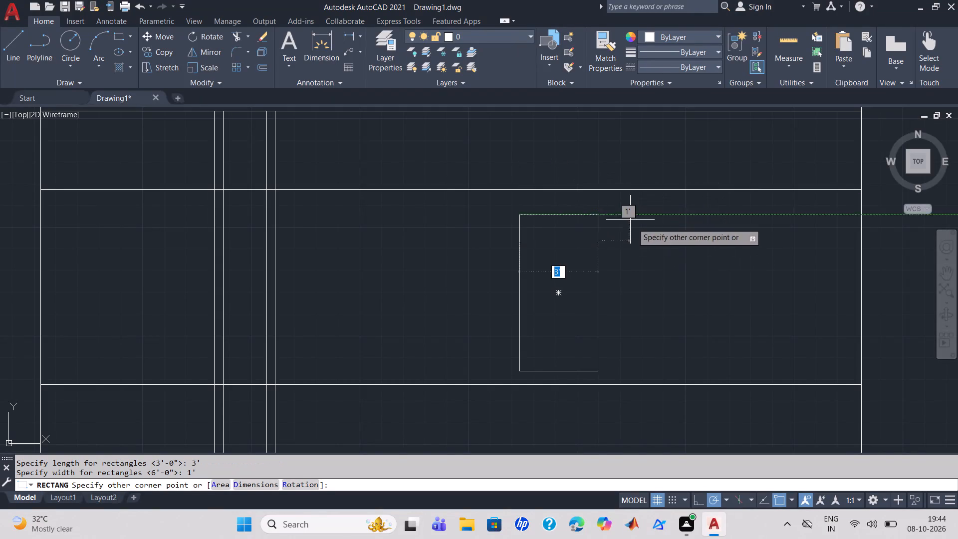
click(611, 177)
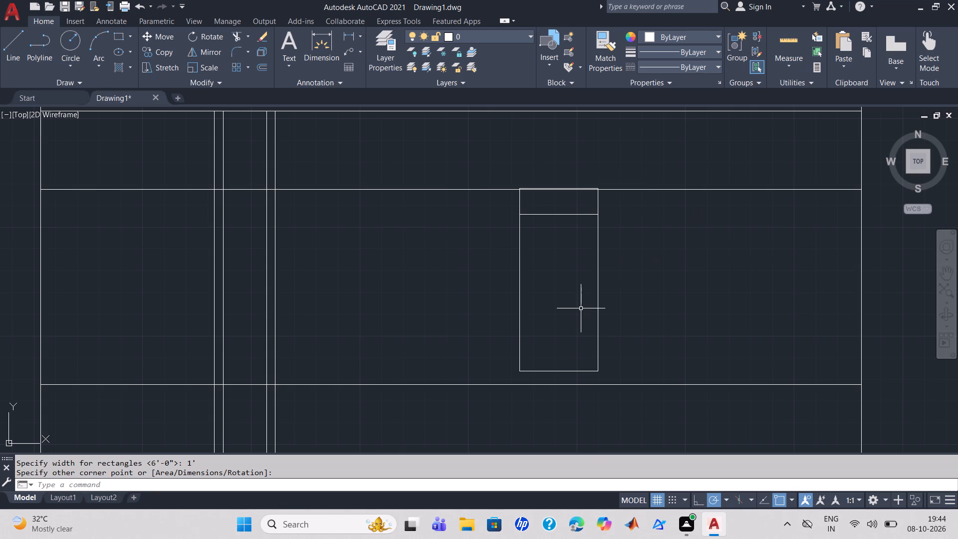
Offset the 3' by 6' rectangle 4" inward.
key(o)
key(Return)
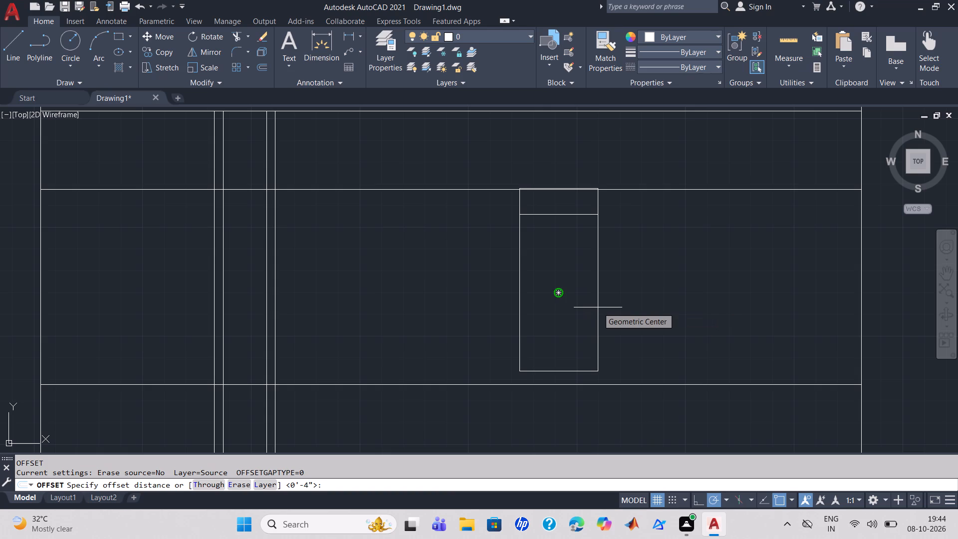
key(3)
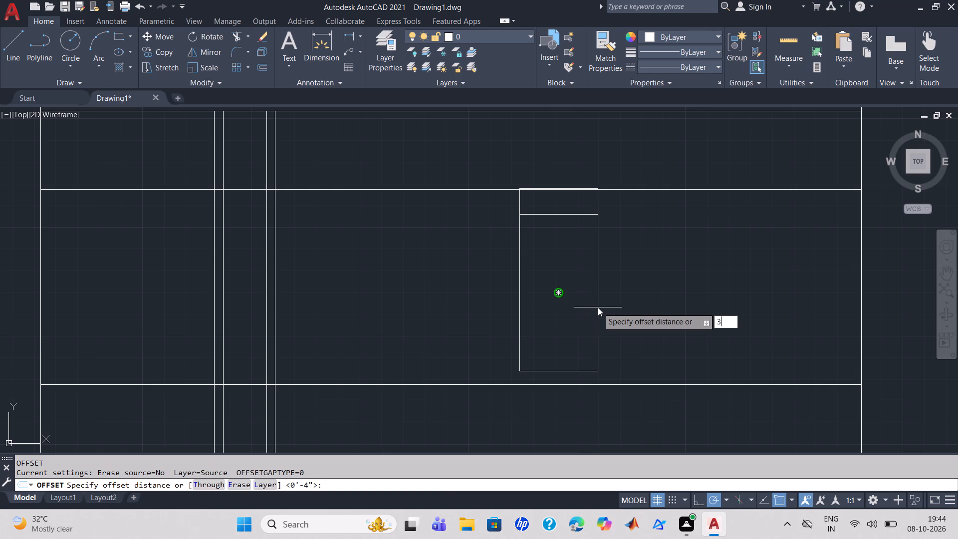
key(BackSpace)
key(4)
key(Return)
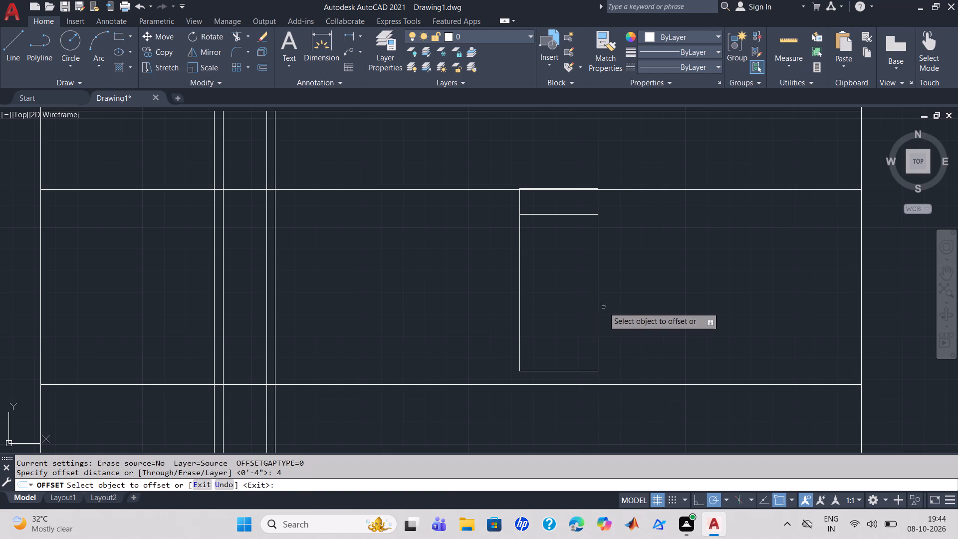
click(597, 315)
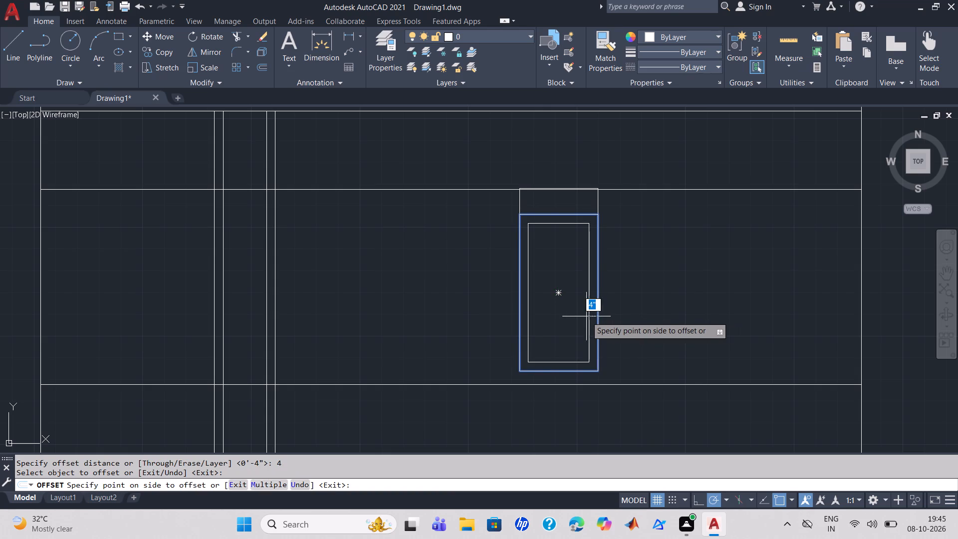
click(584, 317)
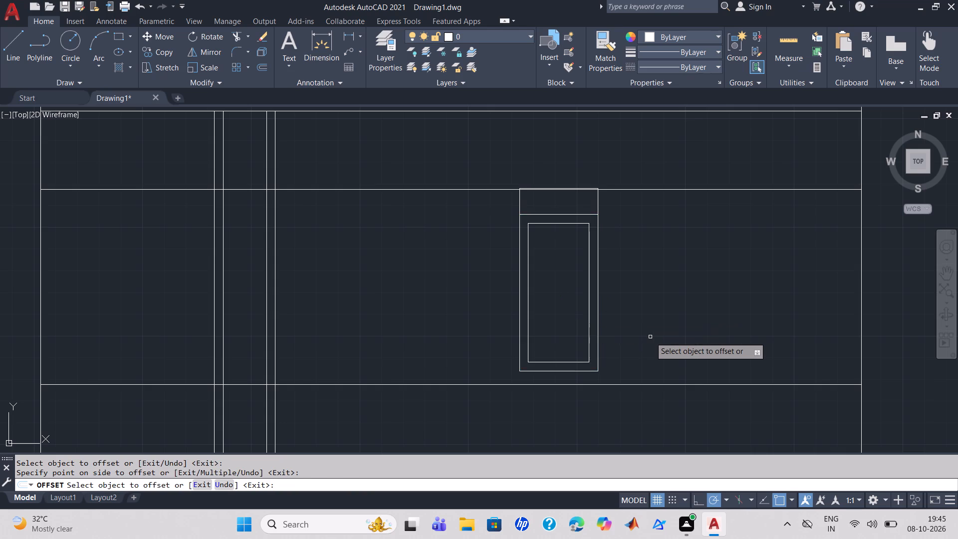
key(Escape)
Copy the framed 3' by 6' rectangle and its 1' top piece straight down, so the copy sits directly below the lower 3' strip.
scroll(648, 336, down, 1)
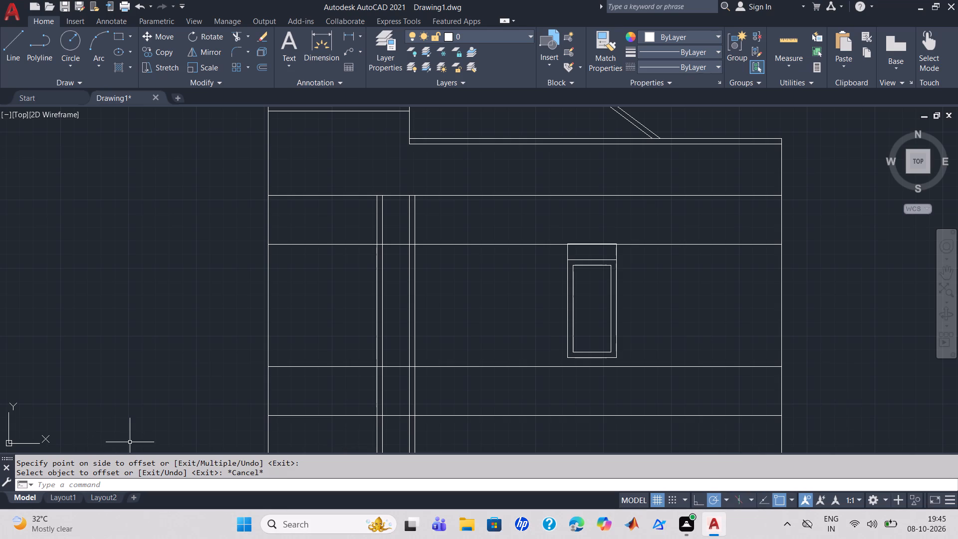
scroll(256, 500, down, 2)
scroll(361, 318, down, 3)
scroll(415, 352, up, 1)
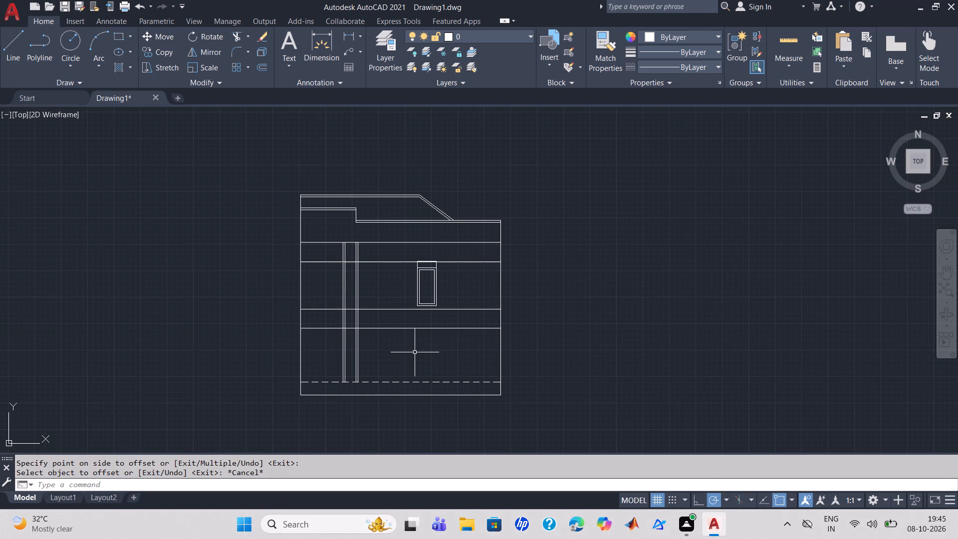
scroll(429, 353, up, 1)
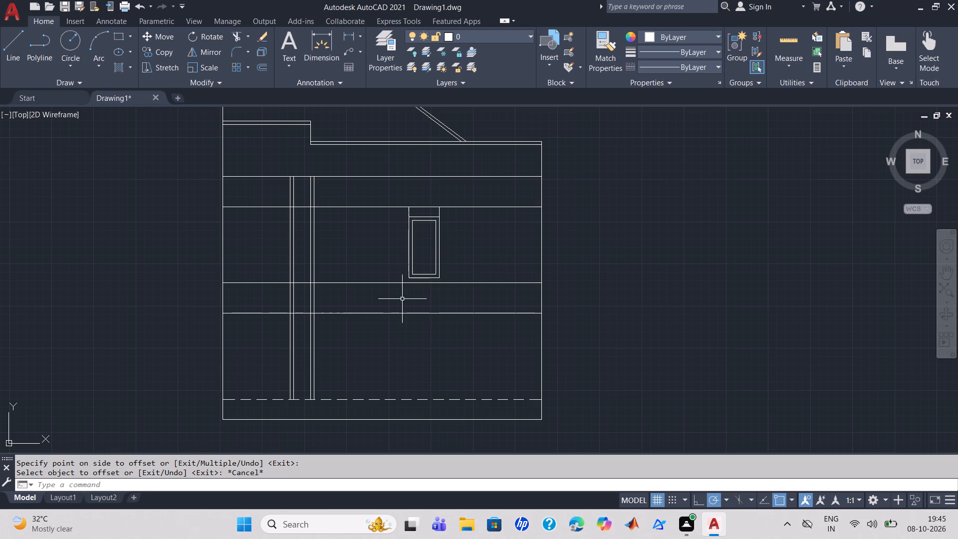
click(444, 280)
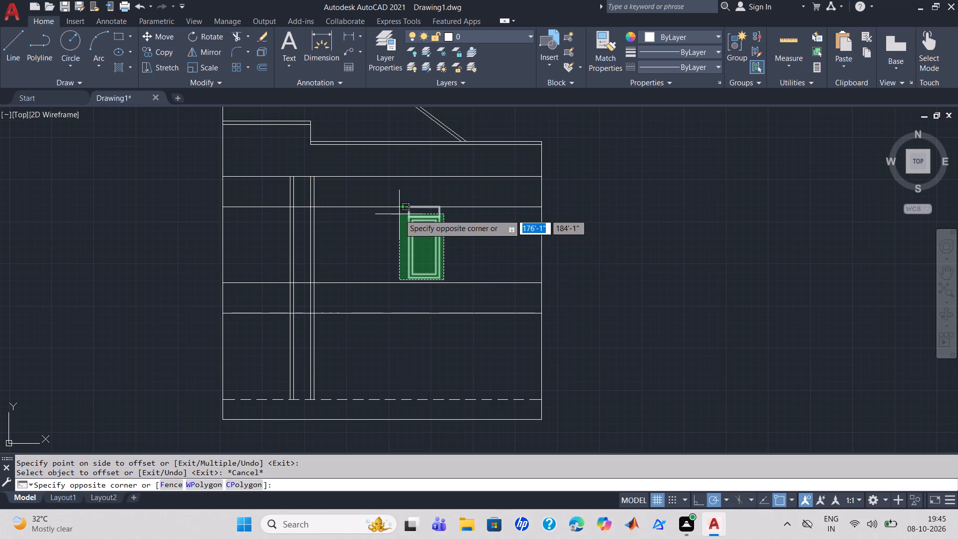
click(399, 212)
text(CO)
key(Return)
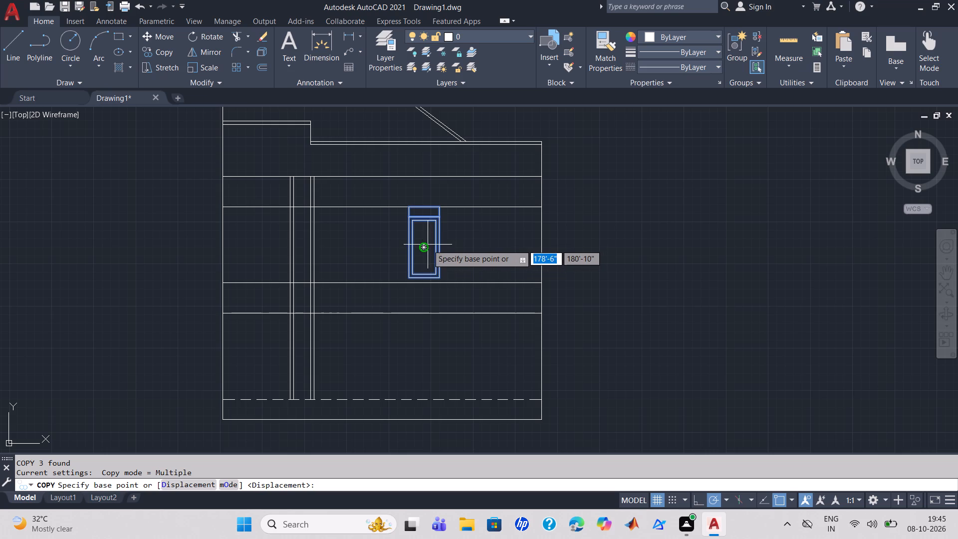
click(426, 246)
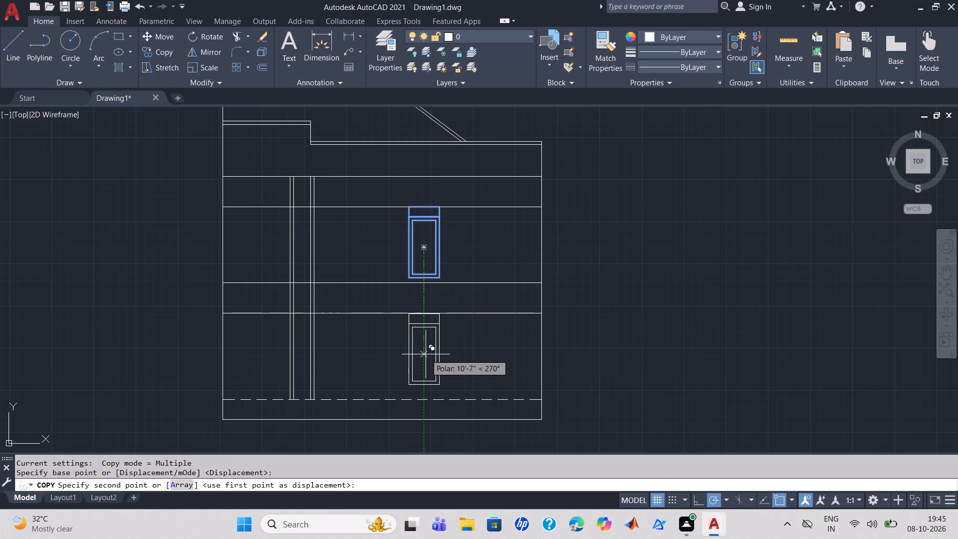
click(426, 353)
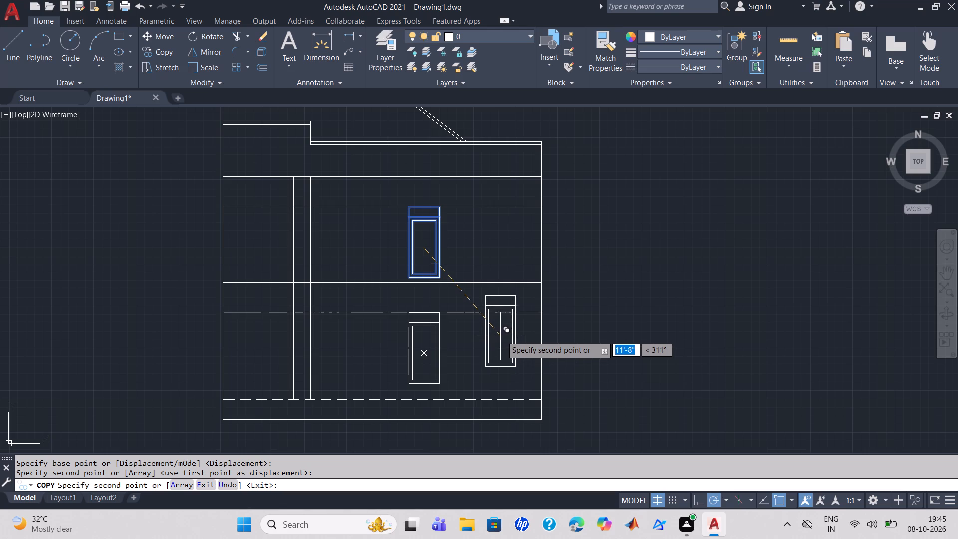
key(Escape)
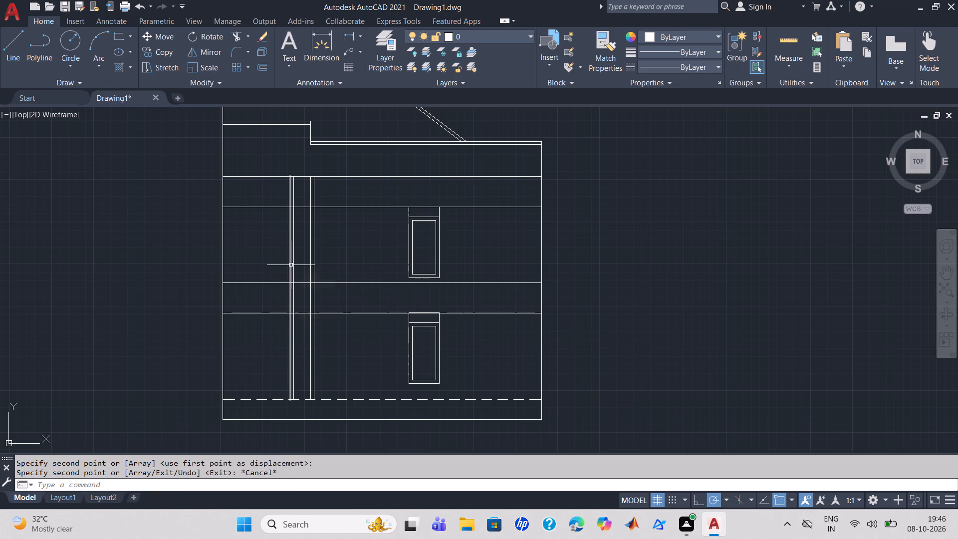
Draw a rectangle by dimensions, 3' long and 3' wide, between the two 3' strips on the left of the vertical walls.
text(REC)
key(Return)
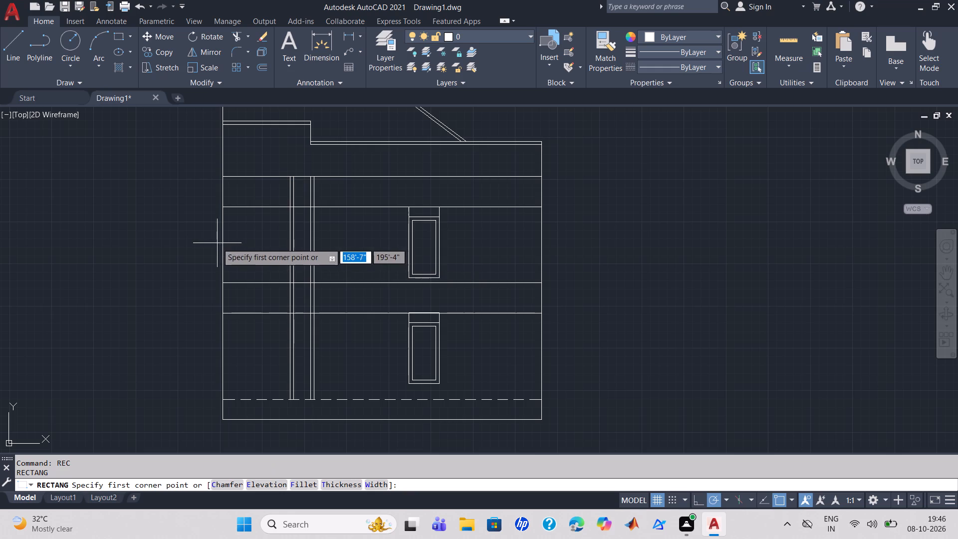
click(240, 218)
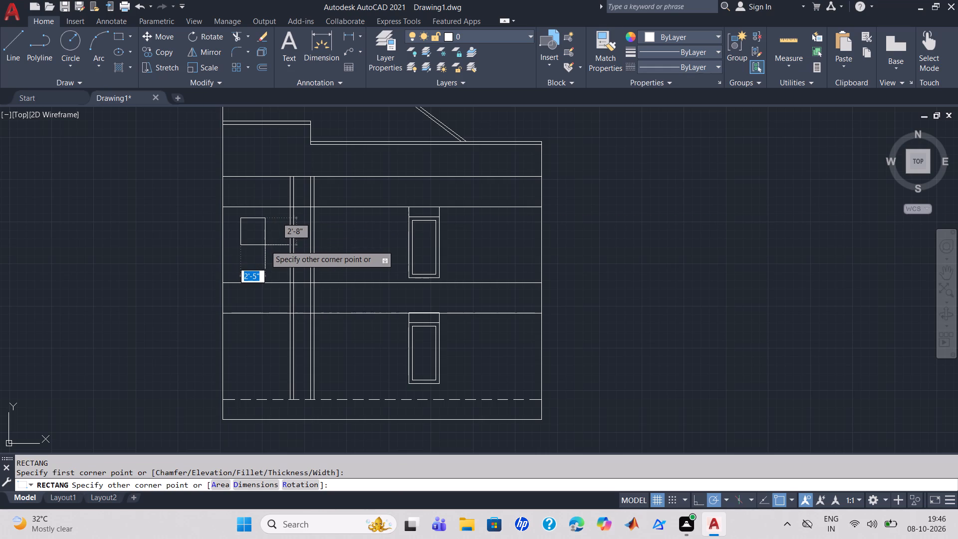
key(3)
key(apostrophe)
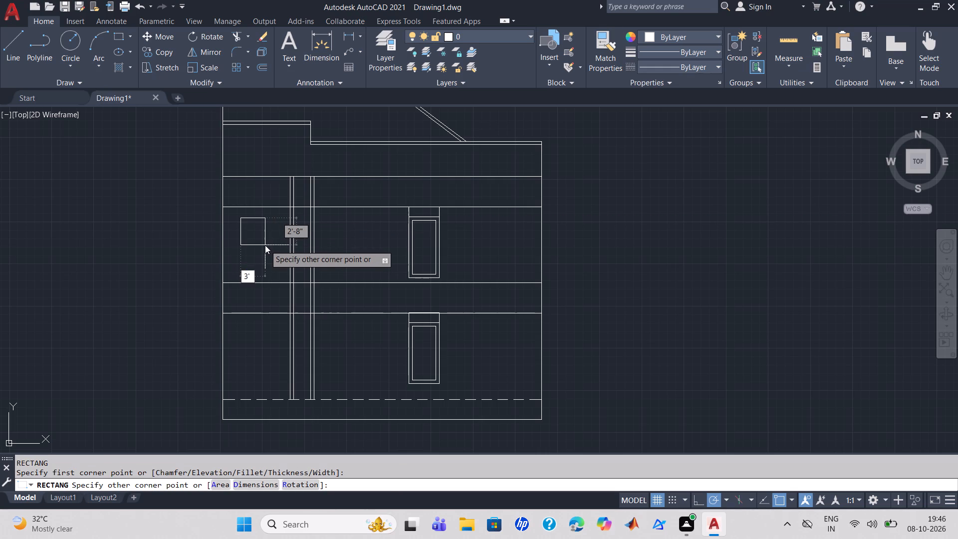
key(BackSpace)
key(BackSpace)
key(d)
key(Return)
key(3)
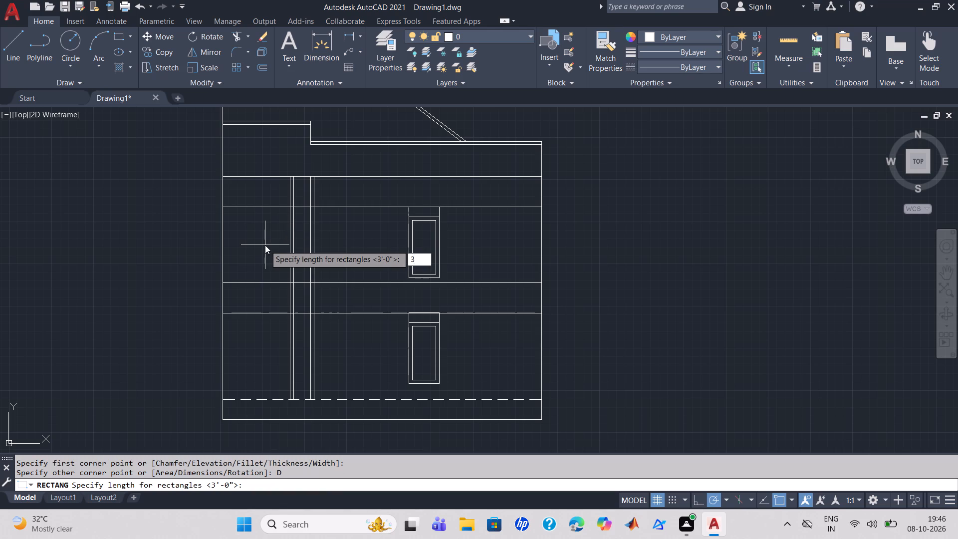
key(apostrophe)
key(Return)
text(3')
key(Return)
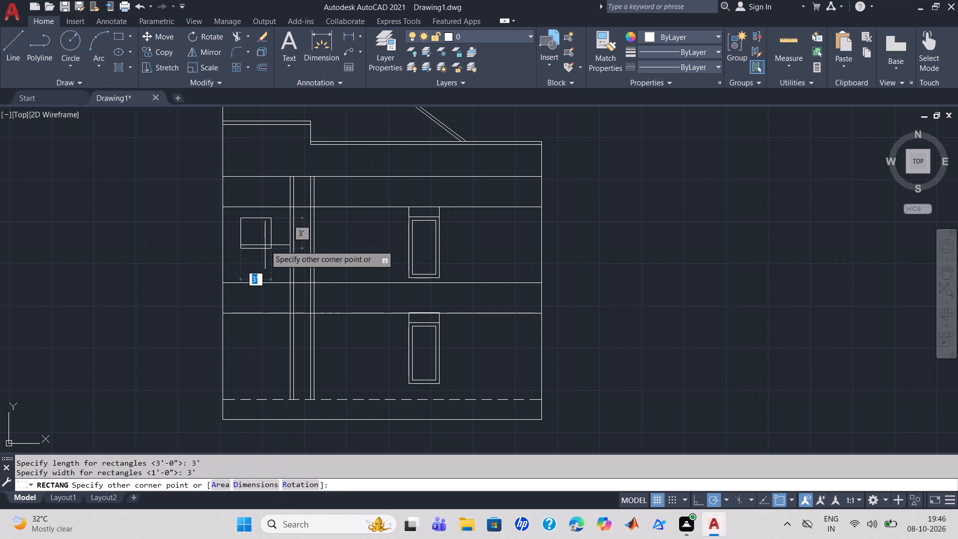
click(277, 256)
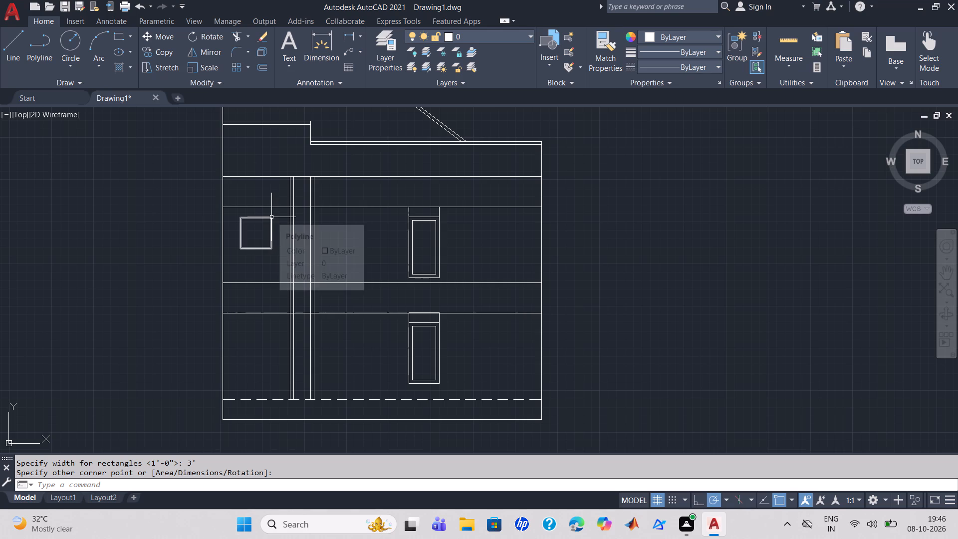
Draw a rectangle 3' wide and about 1'-10" high directly above the 3' square, starting from its upper-right corner.
text(REC)
key(Return)
click(270, 217)
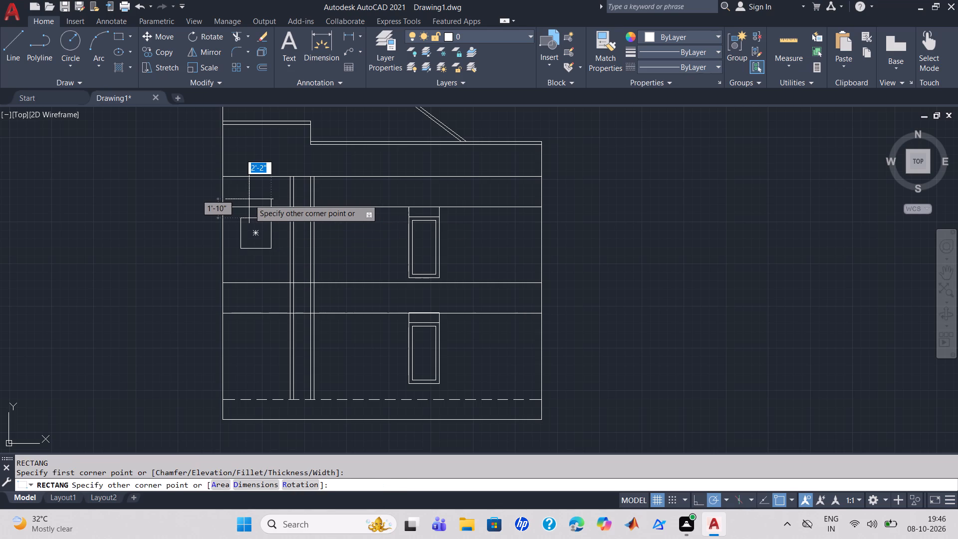
text(3')
key(Return)
key(1)
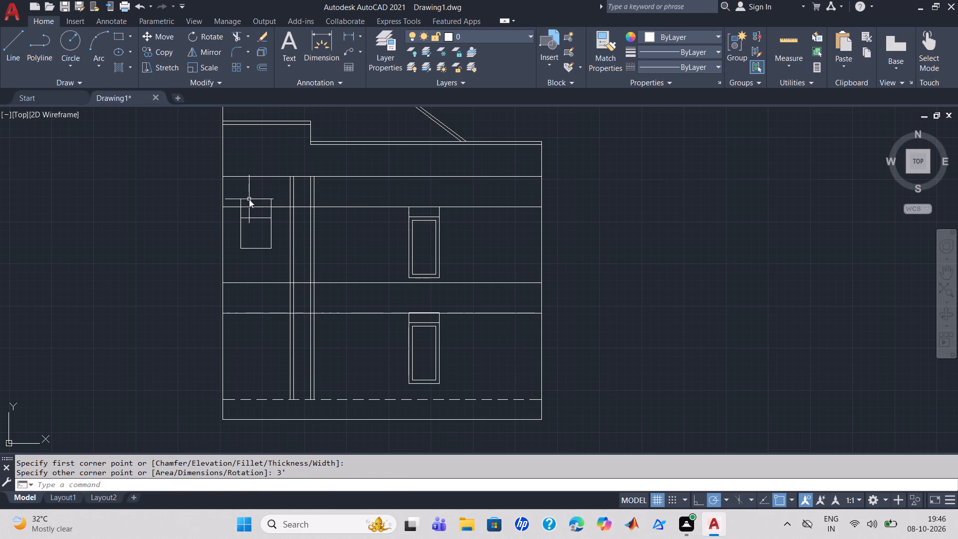
key(apostrophe)
key(Return)
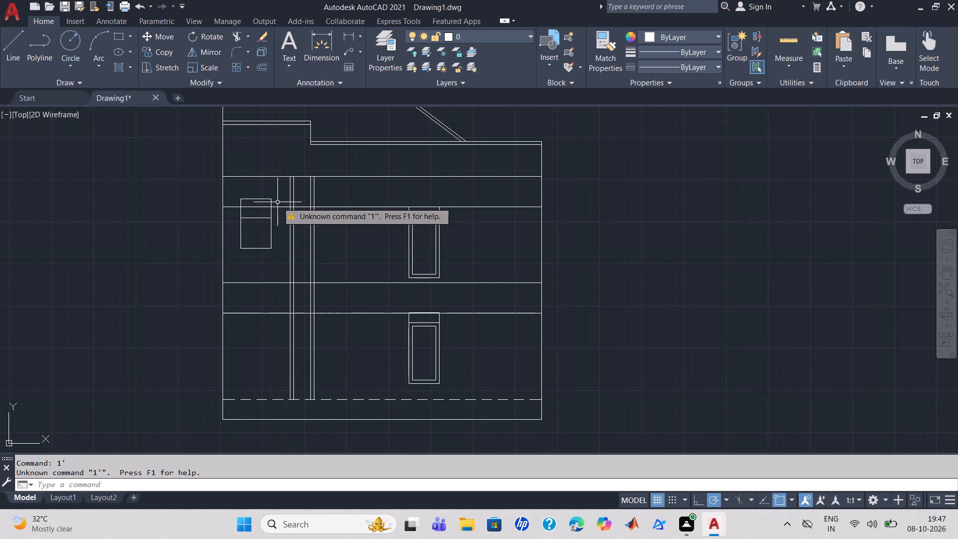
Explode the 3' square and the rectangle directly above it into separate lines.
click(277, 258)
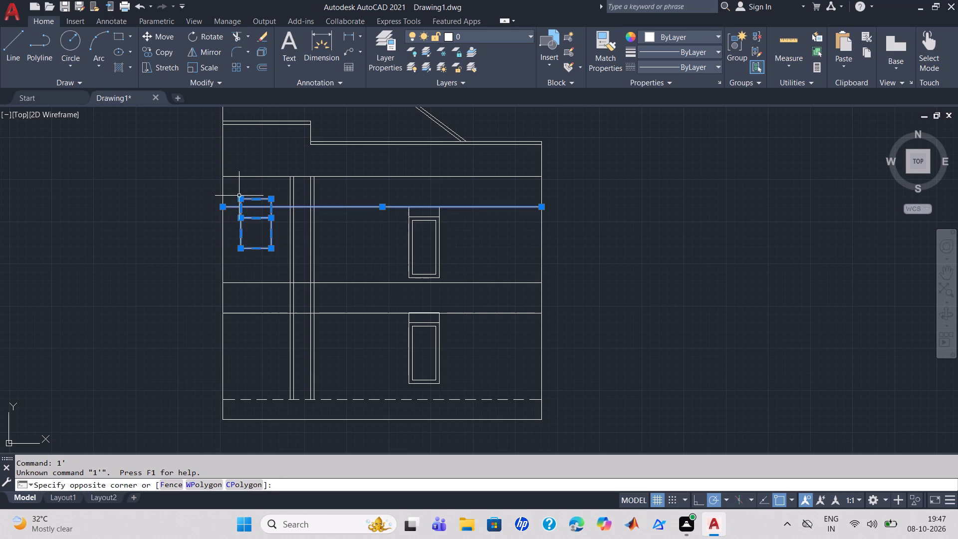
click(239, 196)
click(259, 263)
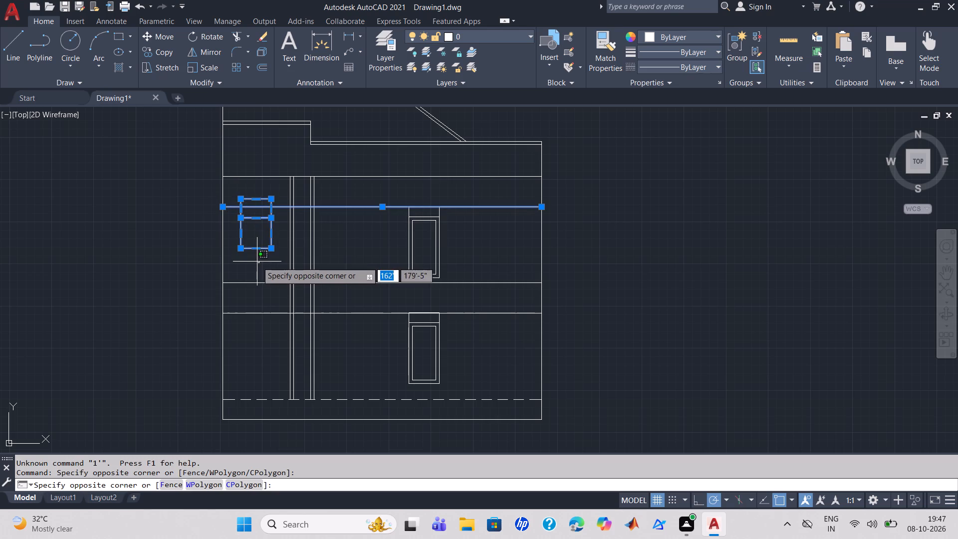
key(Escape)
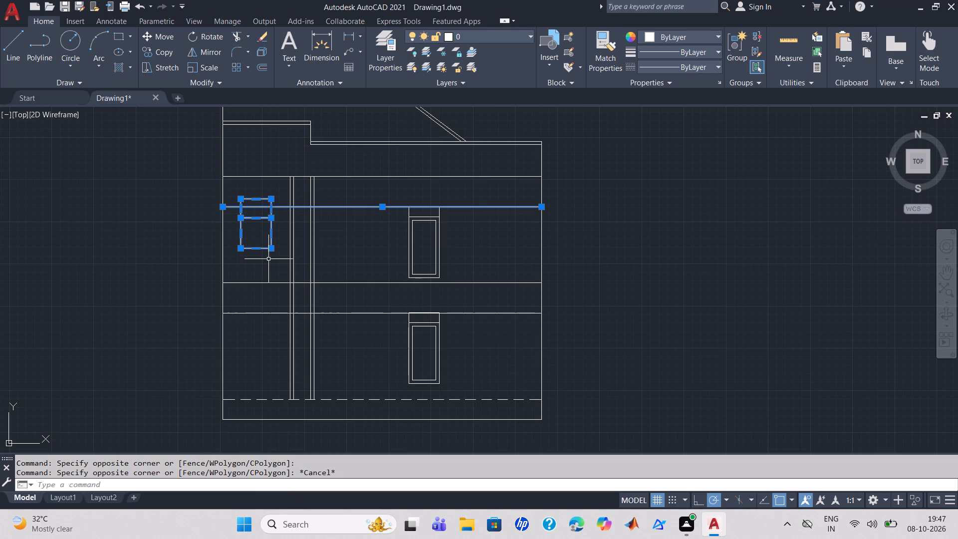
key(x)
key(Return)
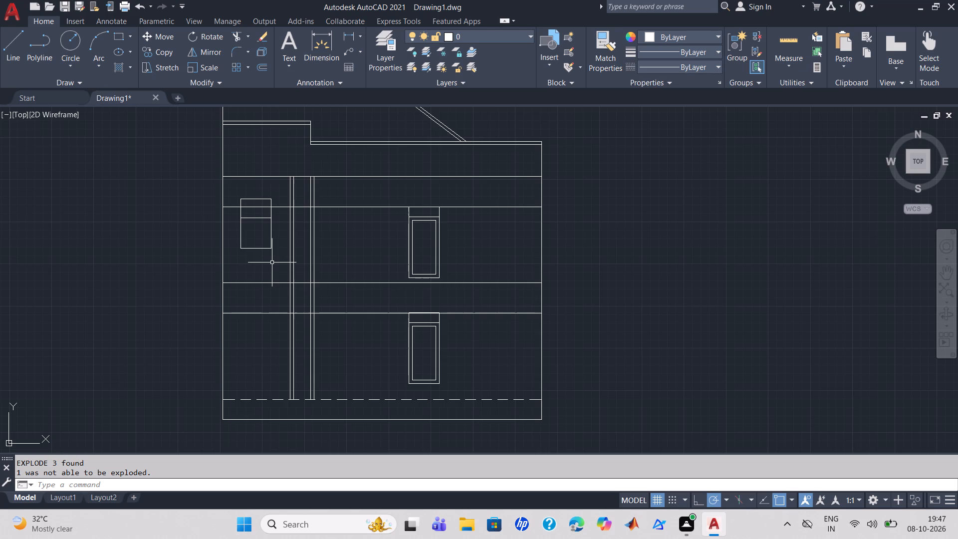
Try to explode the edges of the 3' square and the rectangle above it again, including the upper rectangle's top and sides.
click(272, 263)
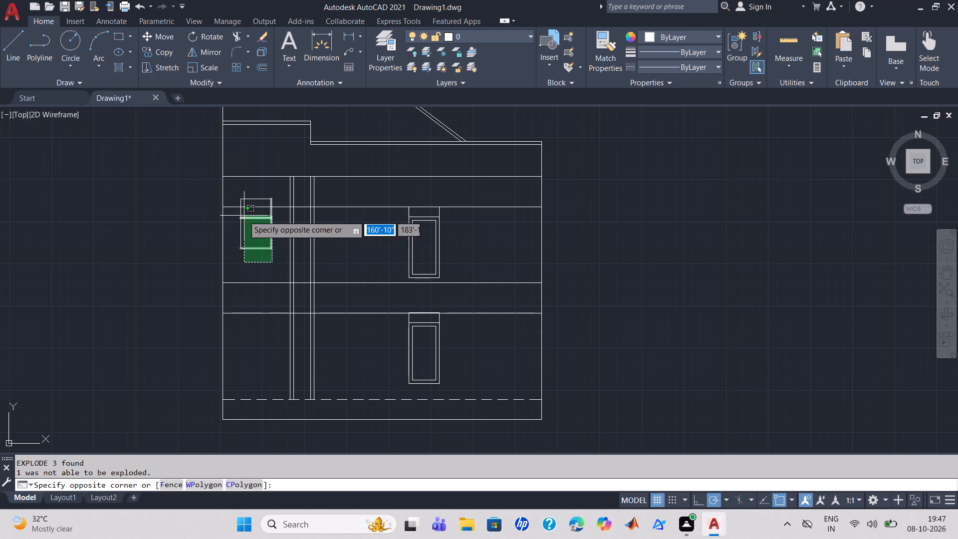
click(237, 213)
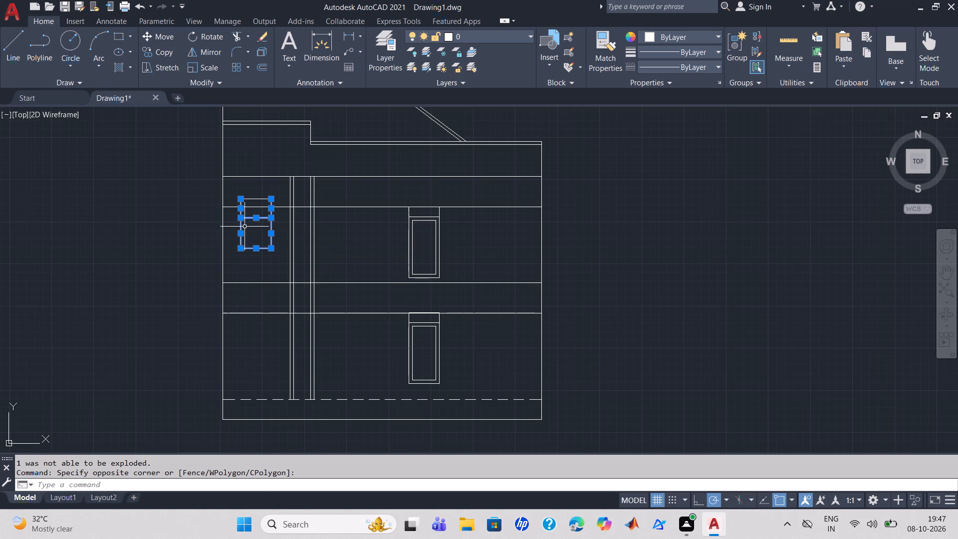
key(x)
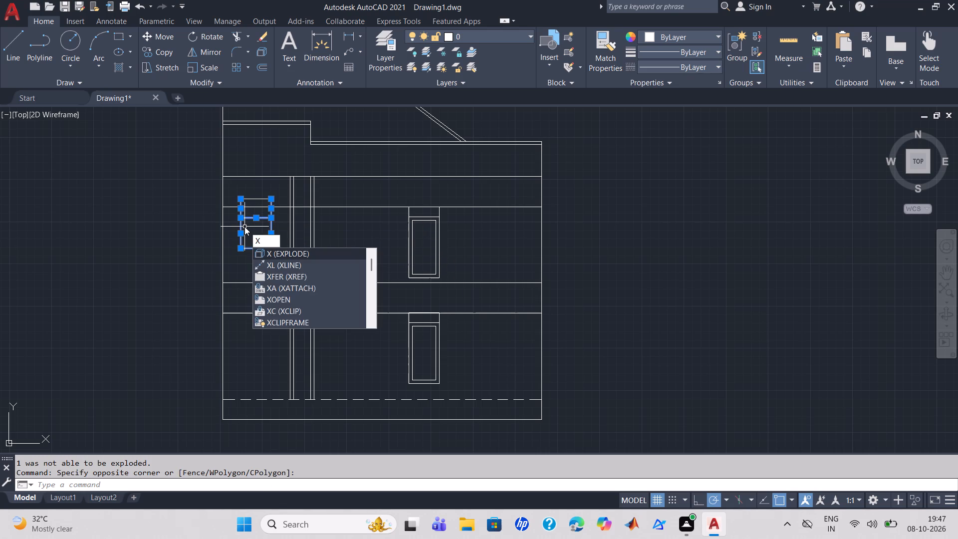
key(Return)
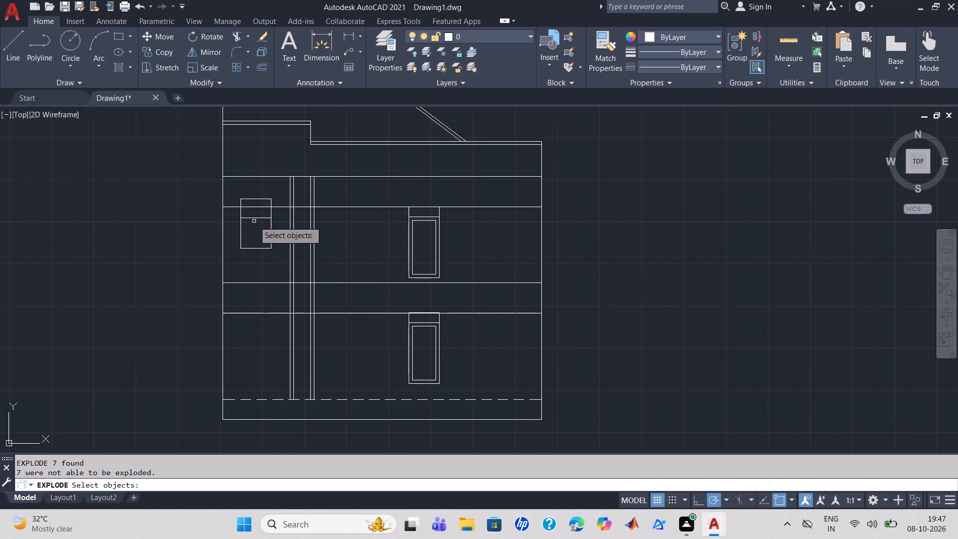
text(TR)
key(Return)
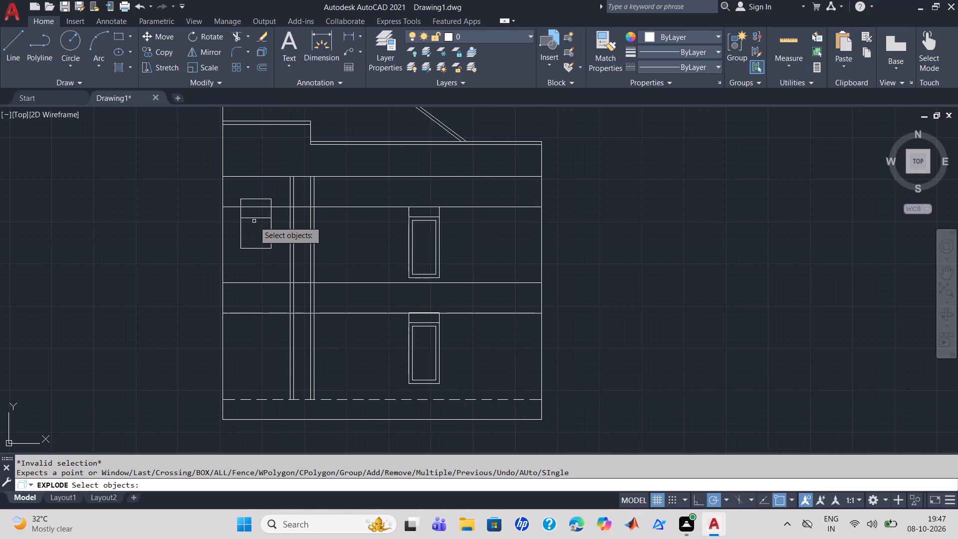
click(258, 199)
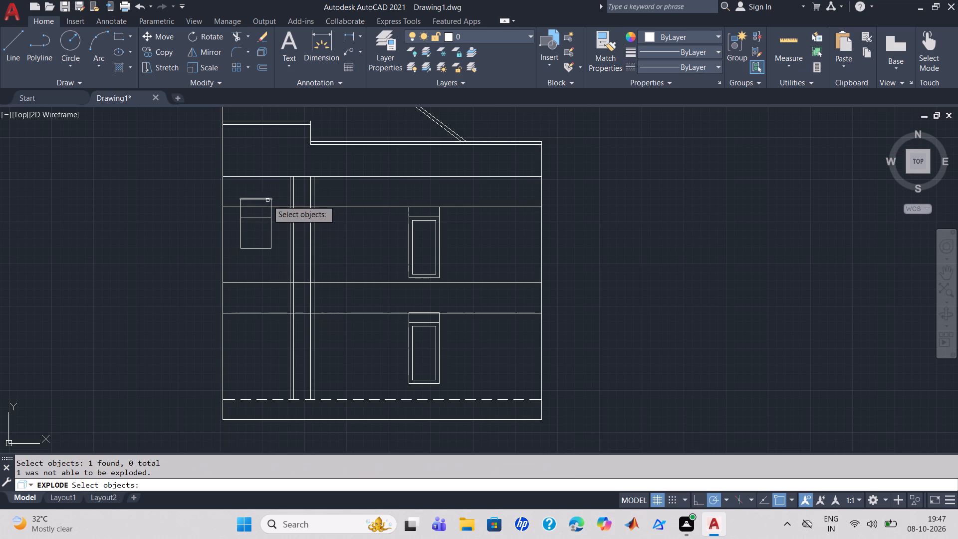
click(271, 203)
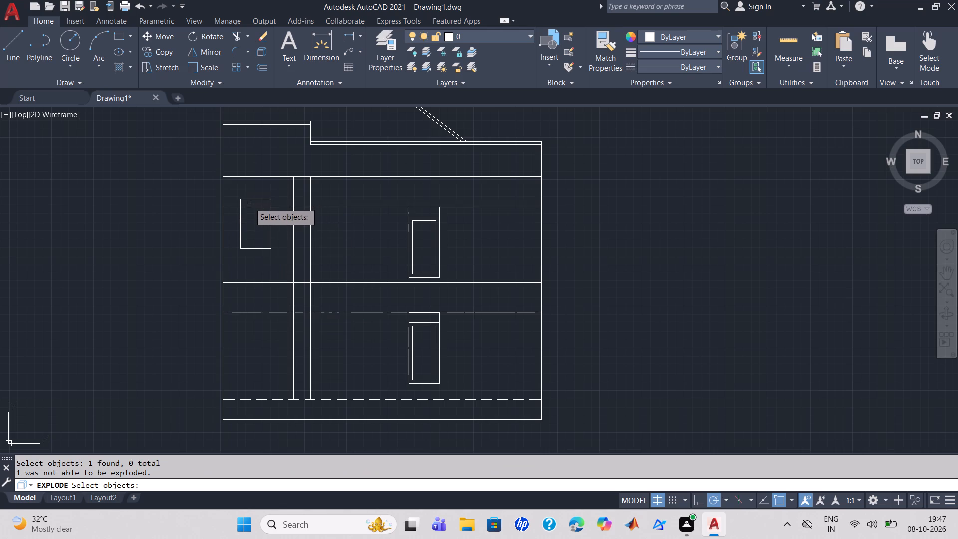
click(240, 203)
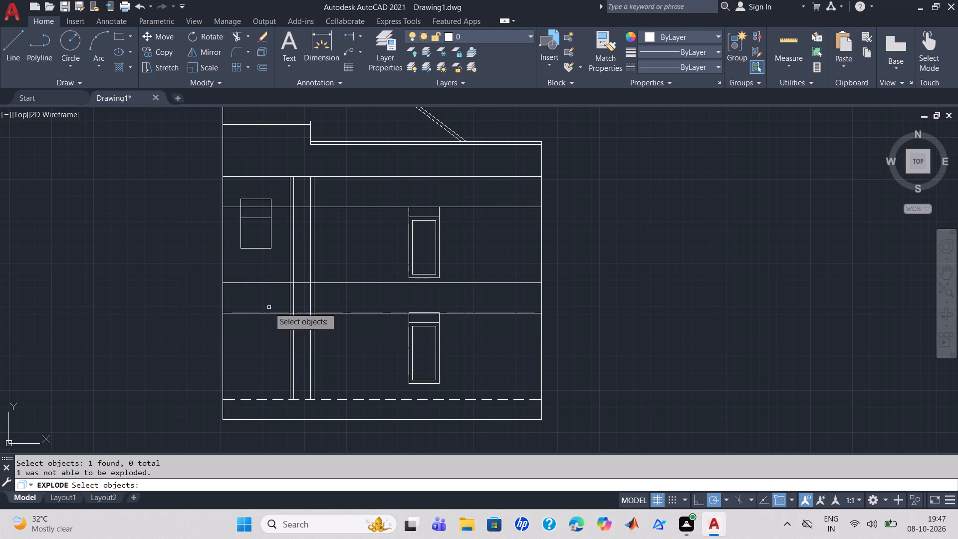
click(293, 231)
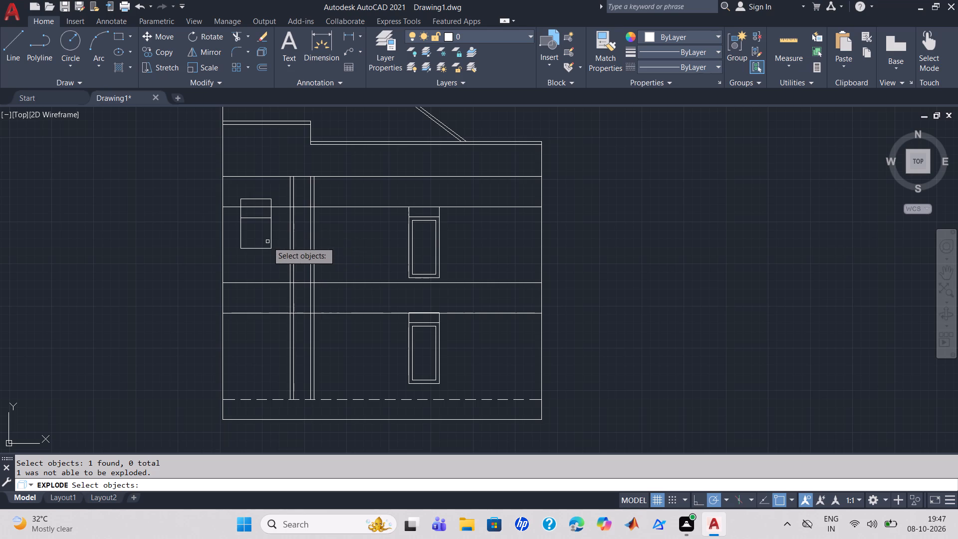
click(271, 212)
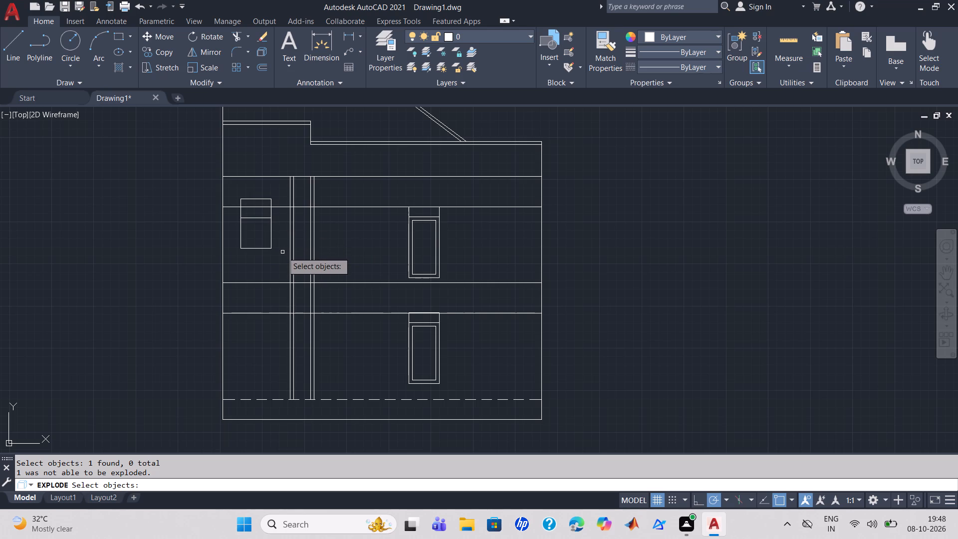
Undo the explode operations and the rectangle drawn above the 3' square, keeping only the square.
key(ctrl+z)
key(ctrl+z)
key(Escape)
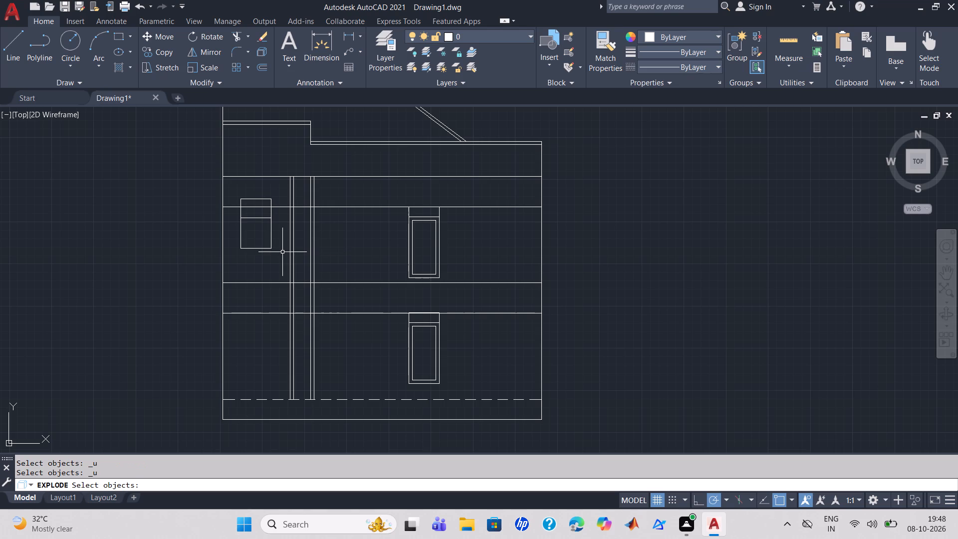
key(ctrl+z)
key(ctrl+z)
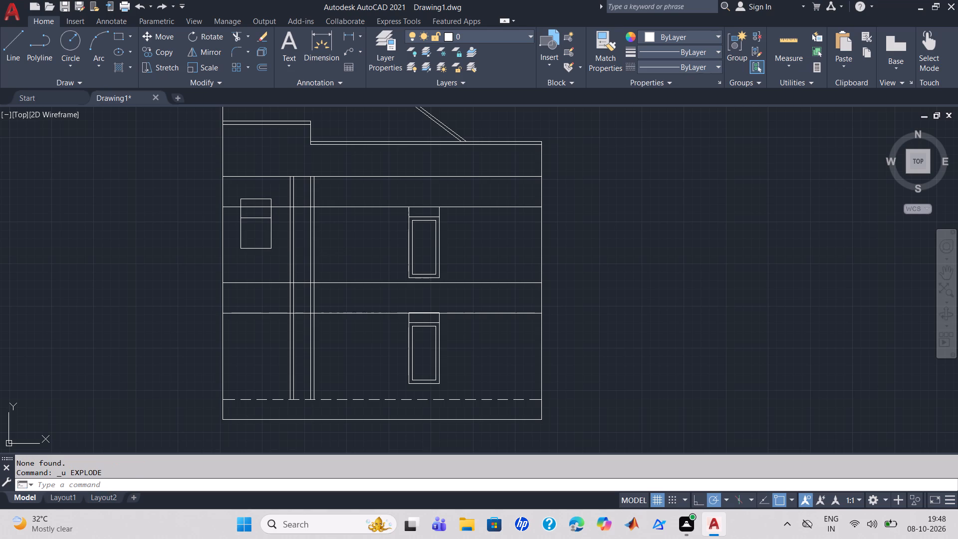
key(ctrl+z)
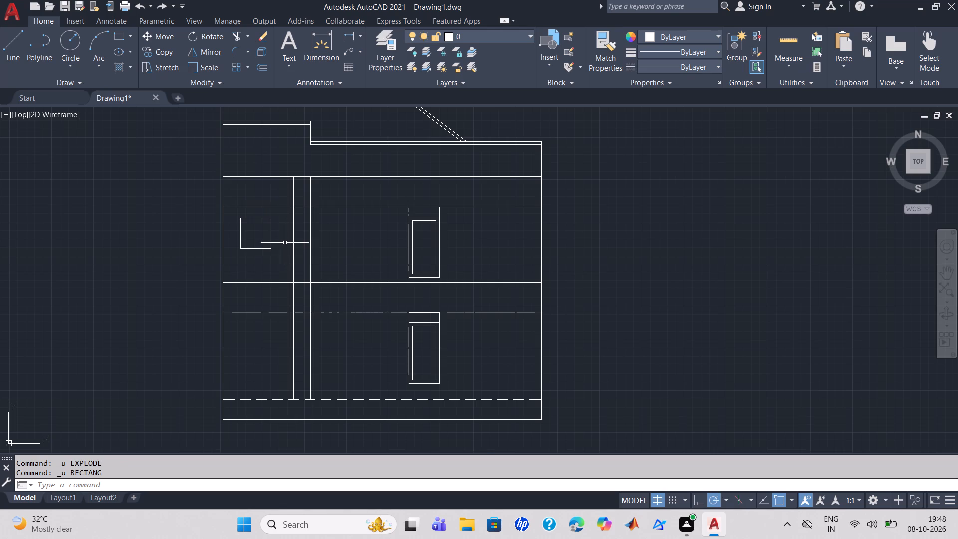
Start a new rectangle from the upper-left corner of the 3' square, extending above it.
scroll(285, 243, up, 1)
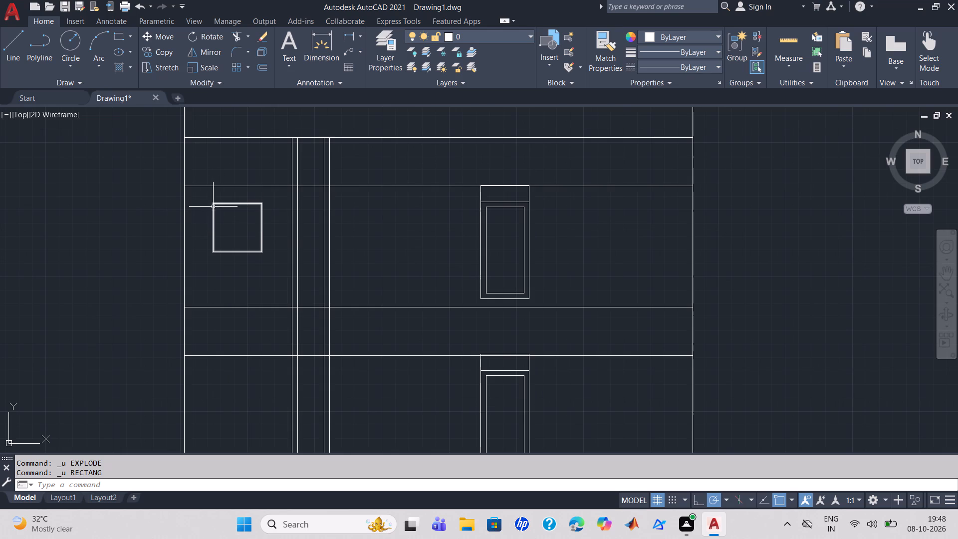
text(REC)
key(Return)
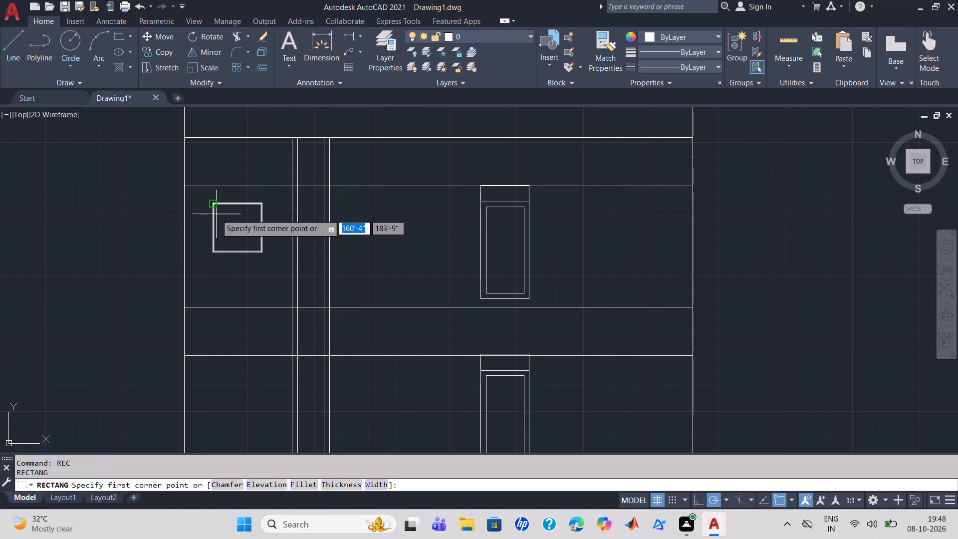
scroll(214, 205, up, 1)
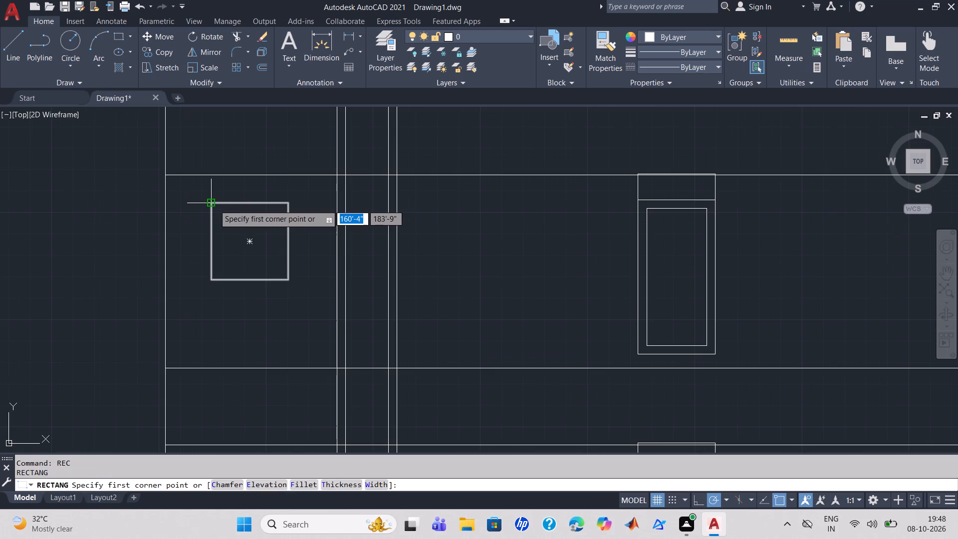
scroll(213, 204, up, 2)
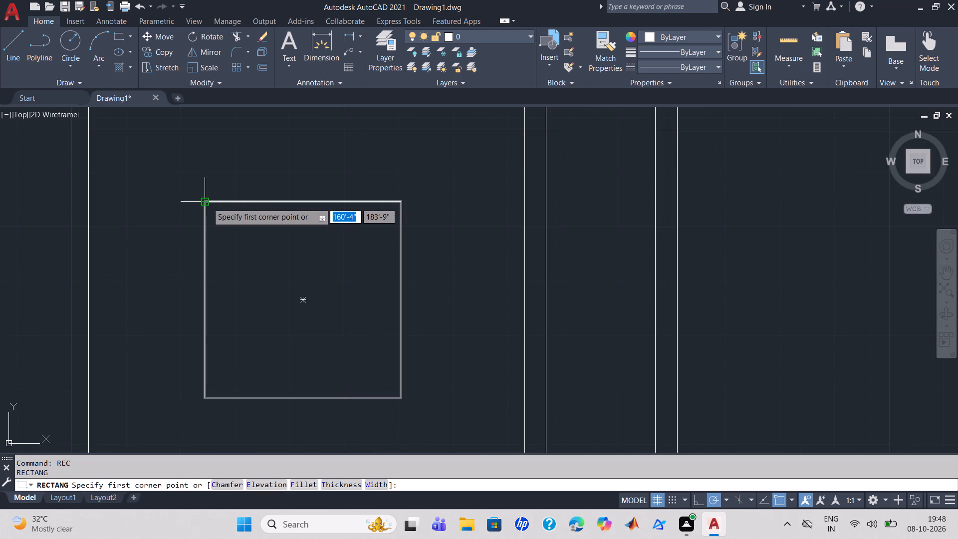
click(207, 203)
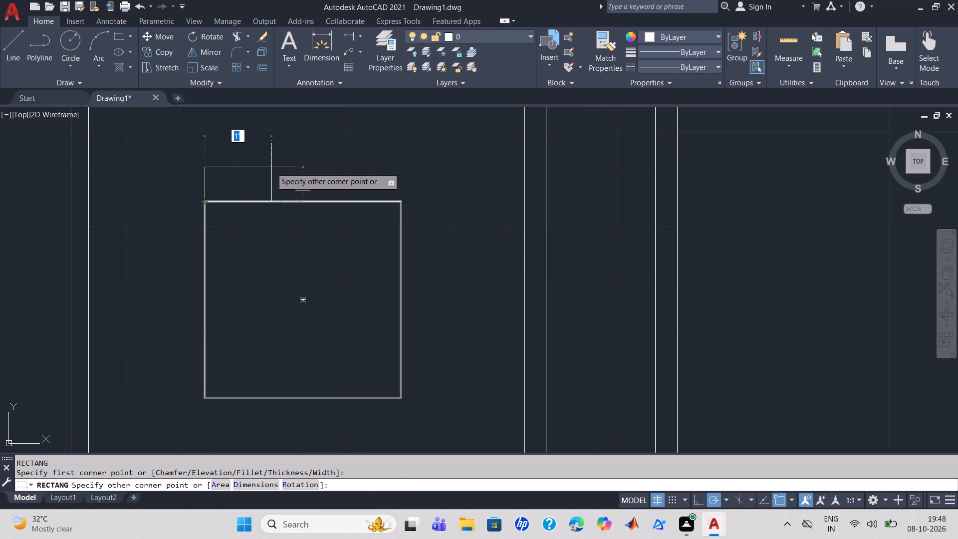
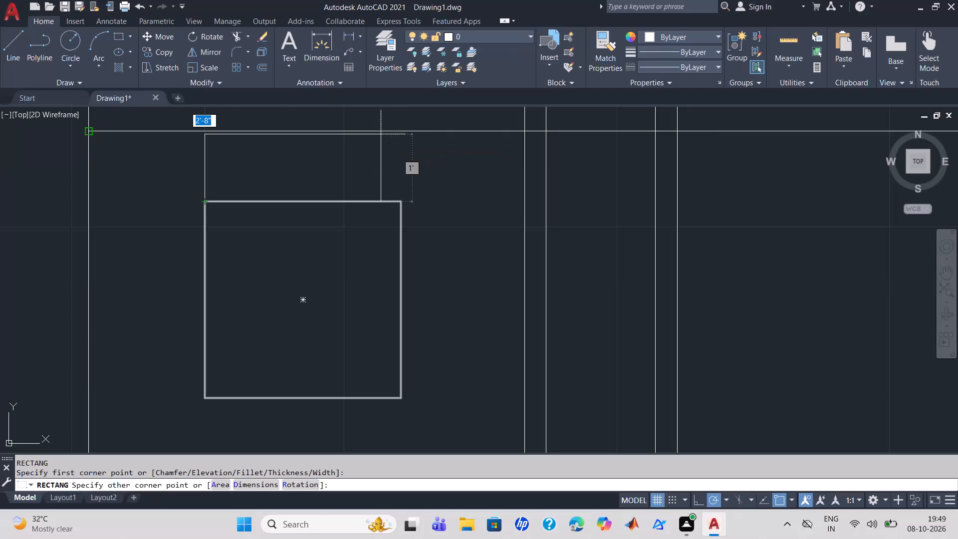
Finish the rectangle from the square's upper-left corner with a length of 3' and a width of 1'1".
key(d)
key(Return)
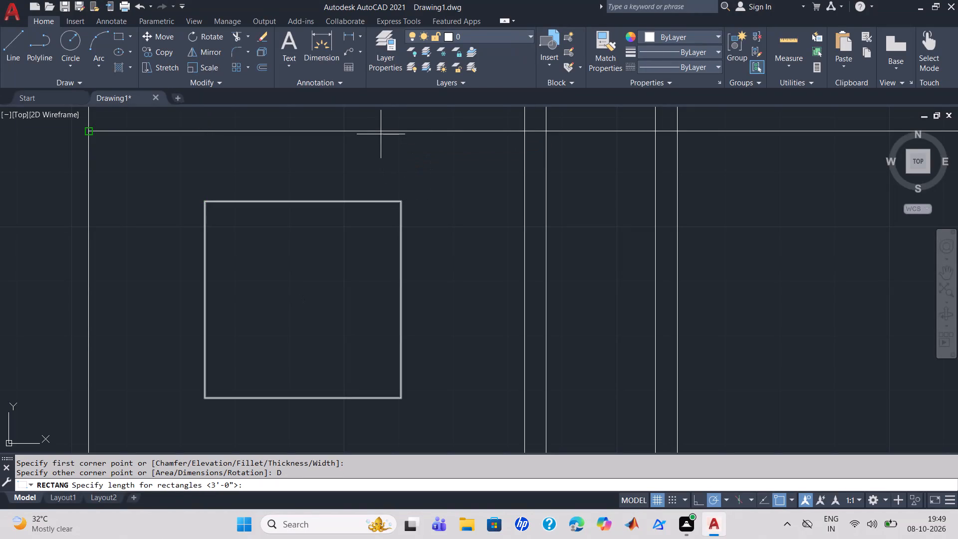
key(3)
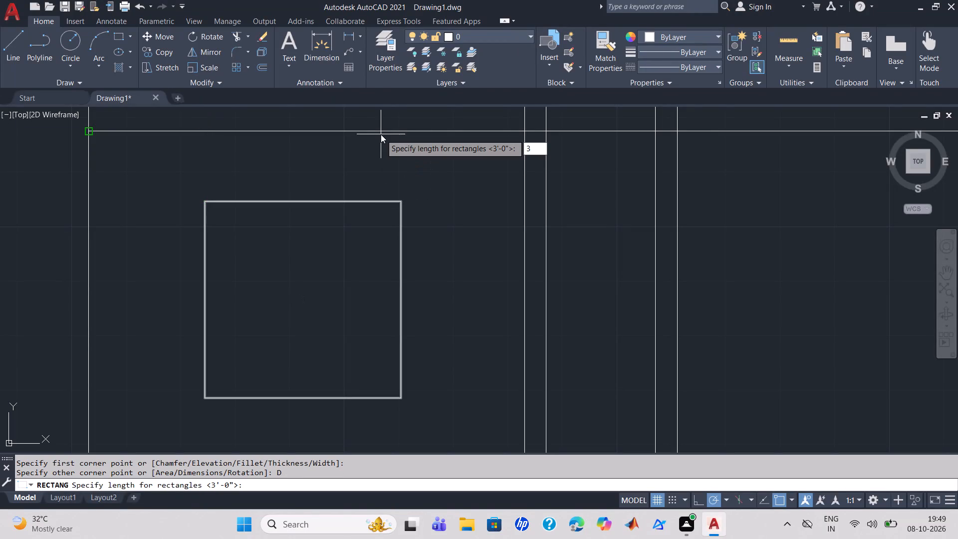
key(apostrophe)
key(Return)
text(1')
key(1)
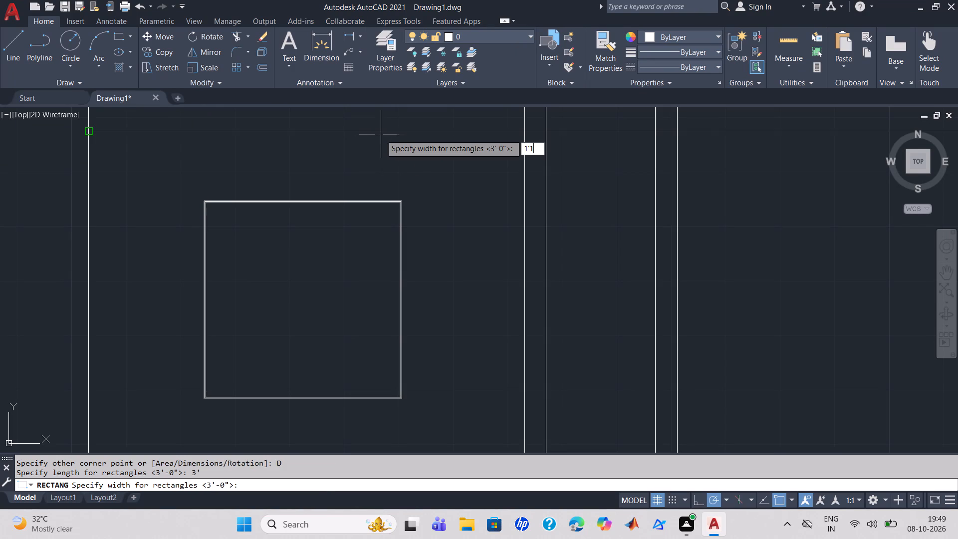
key(Return)
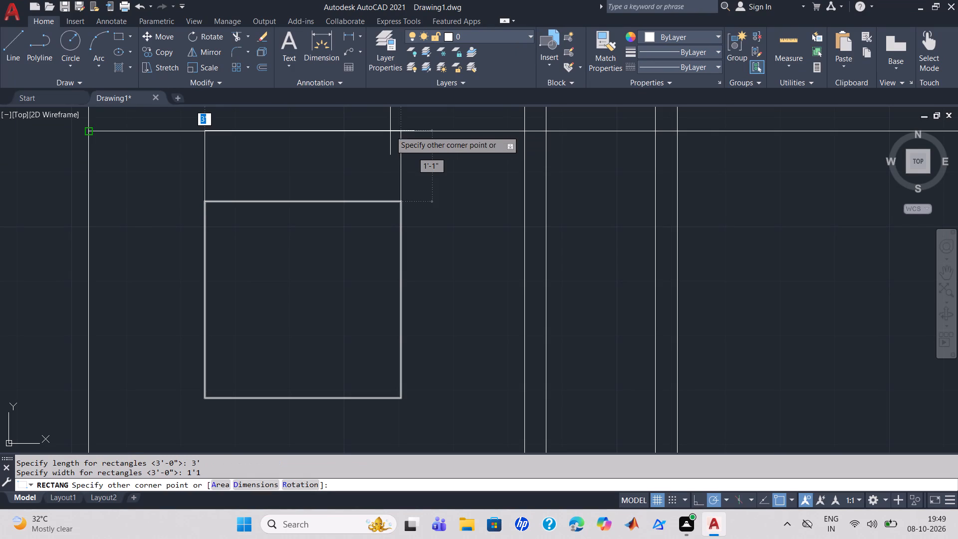
click(390, 131)
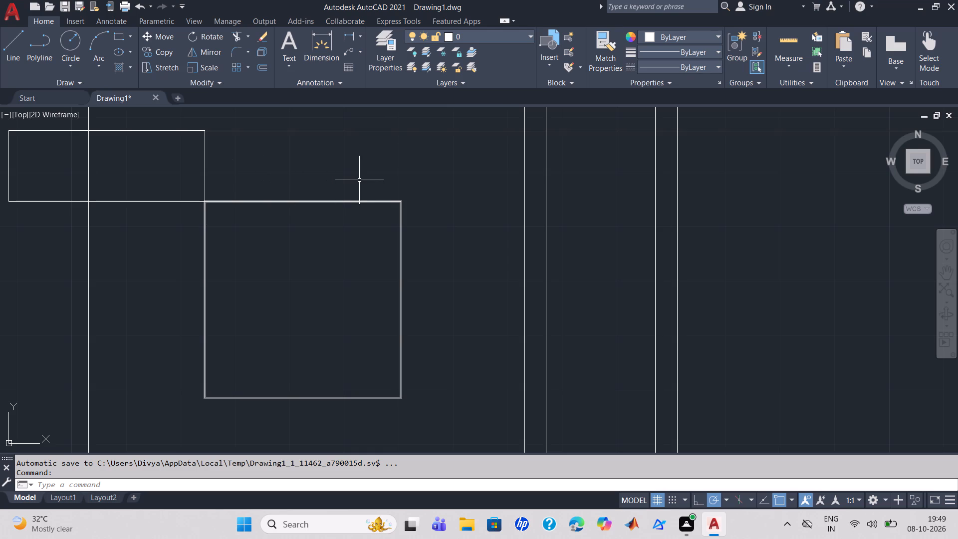
Mirror the 3' by 1'1" rectangle about a vertical line through the square's upper-left corner, erasing the source object.
click(211, 49)
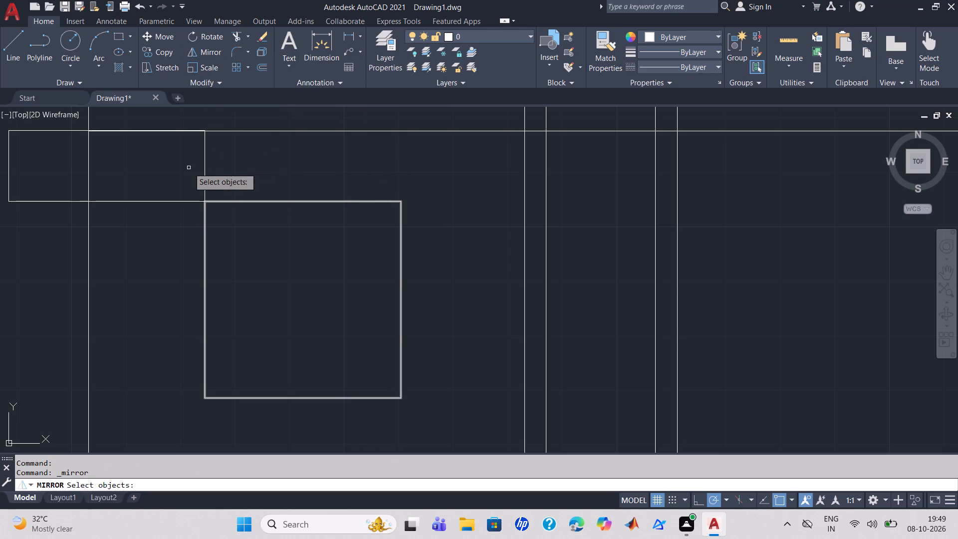
click(206, 168)
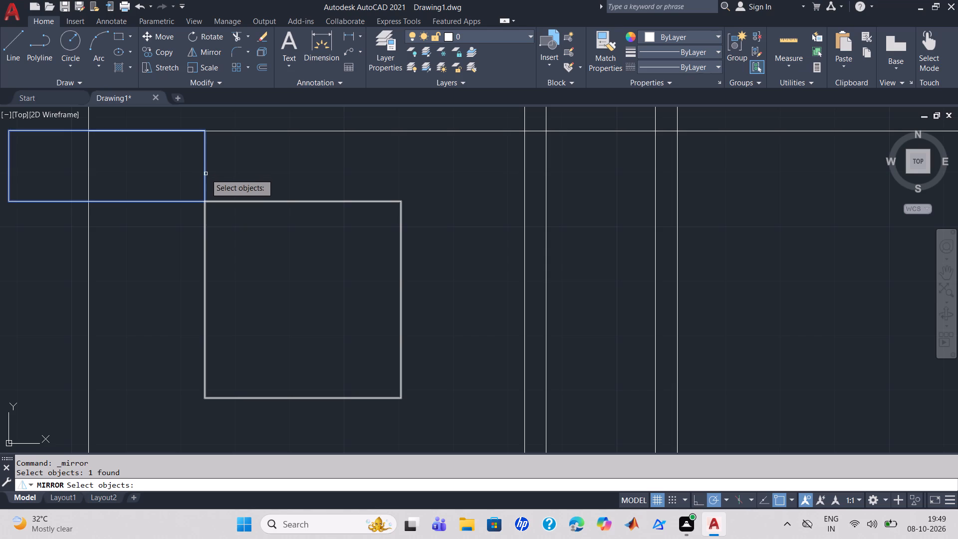
key(Return)
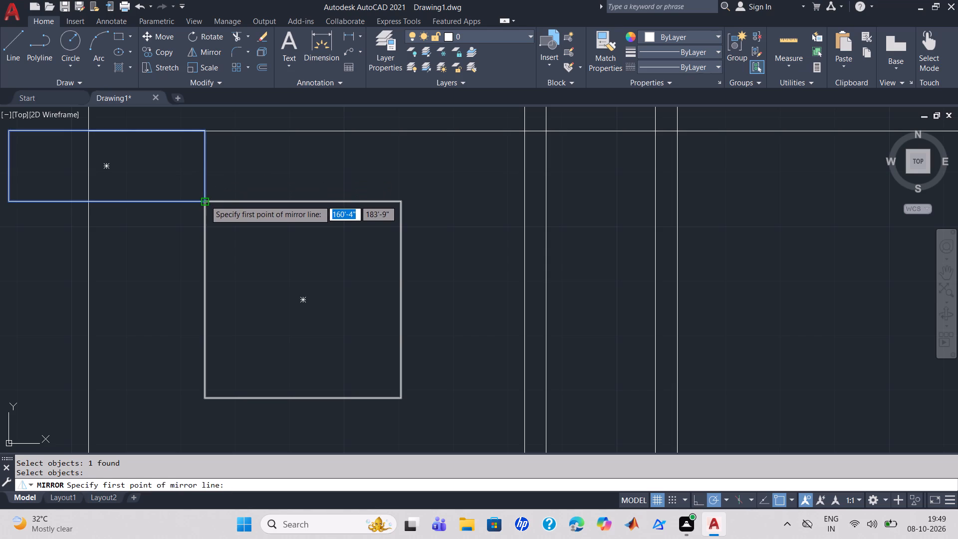
click(205, 200)
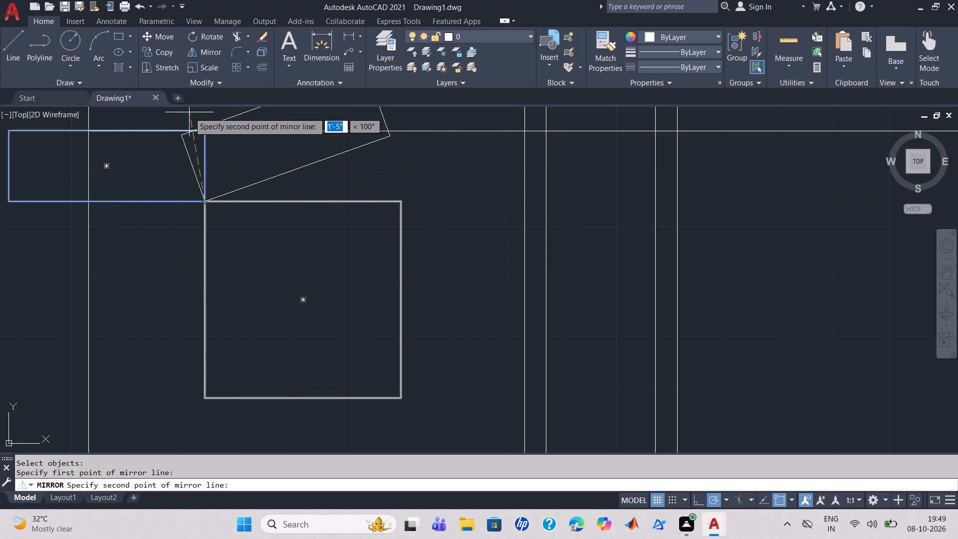
click(202, 115)
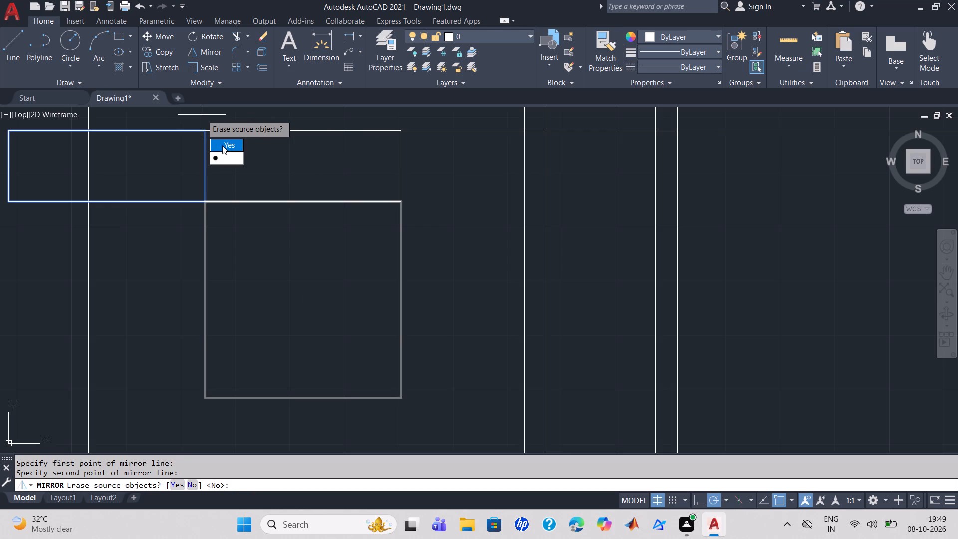
drag(222, 145, 202, 115)
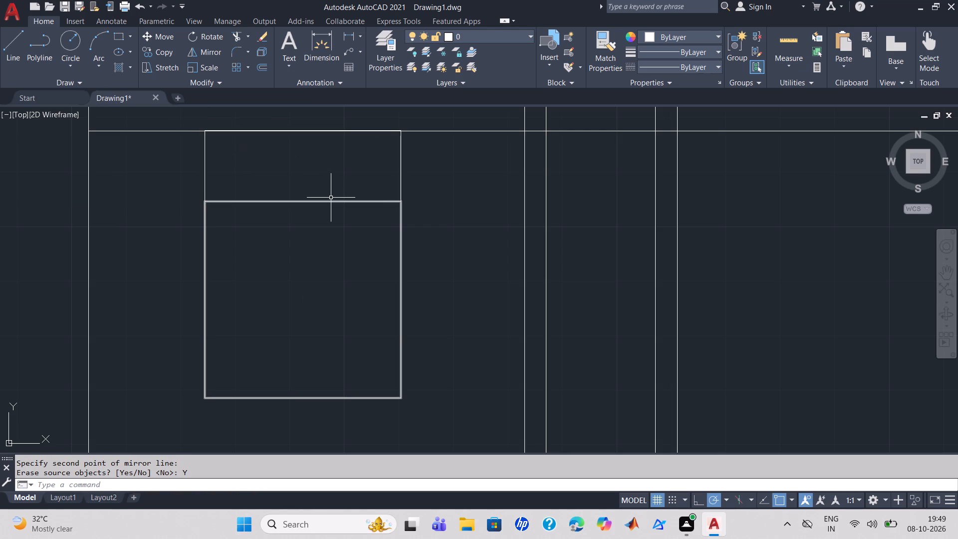
Copy the square with its top rectangle about 8'7" to the right, 10'6" straight down, and to the lower storey's middle bay.
scroll(331, 198, down, 1)
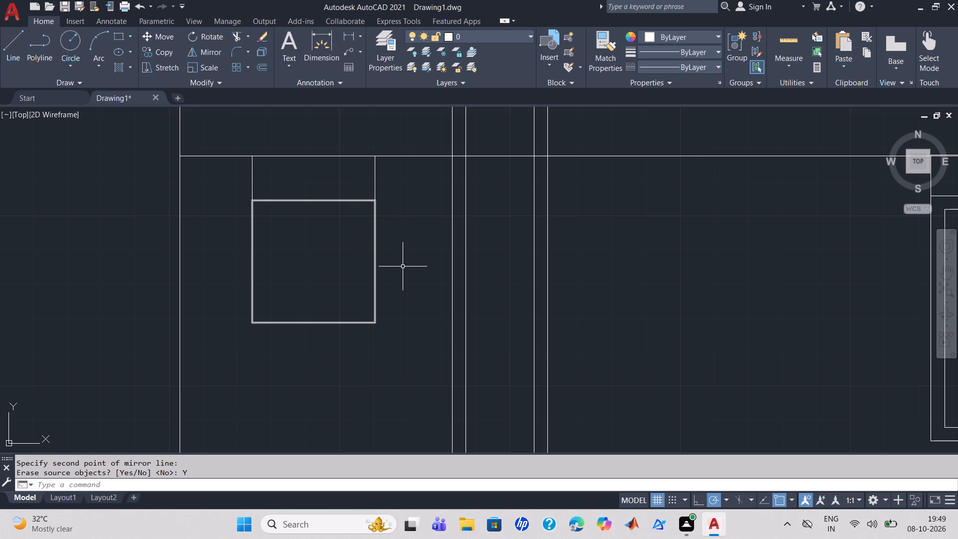
scroll(403, 267, down, 1)
click(400, 320)
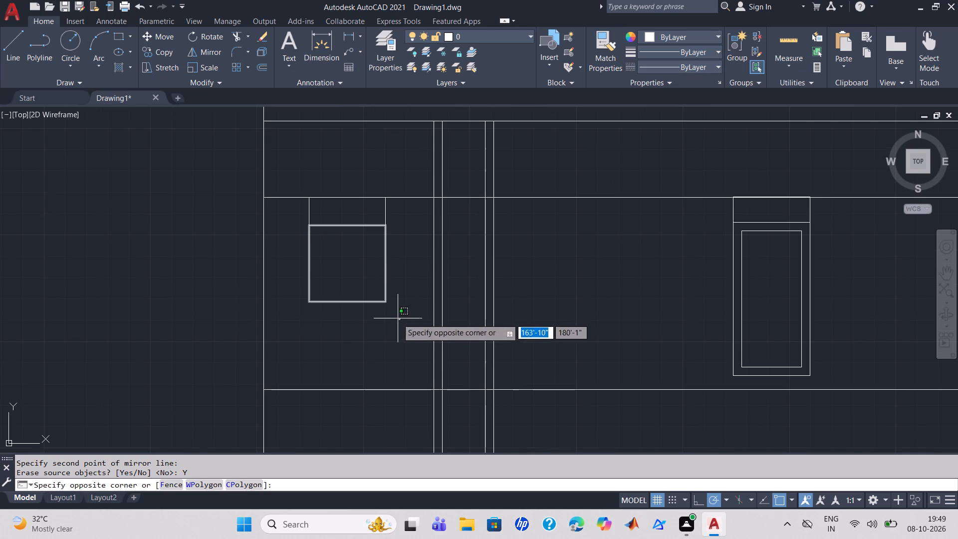
click(302, 214)
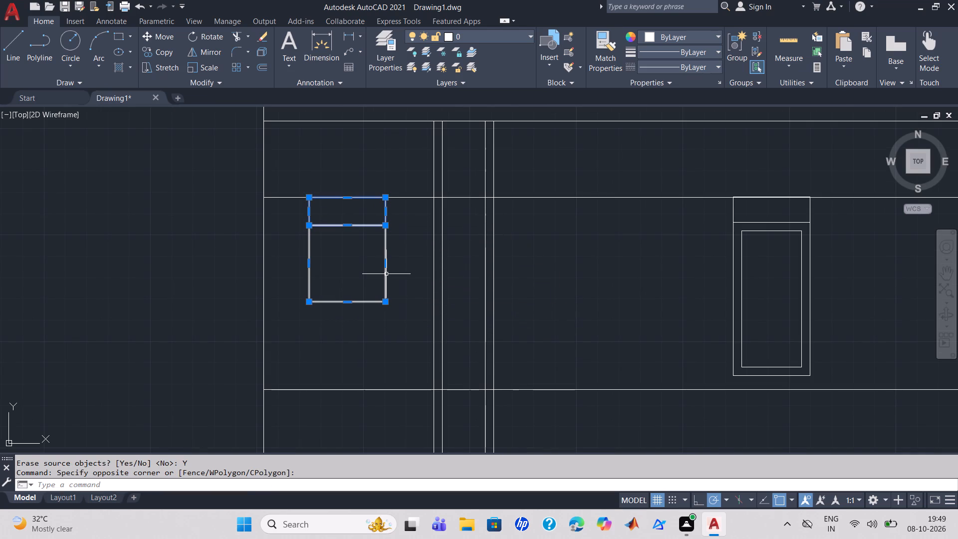
text(CO)
key(Return)
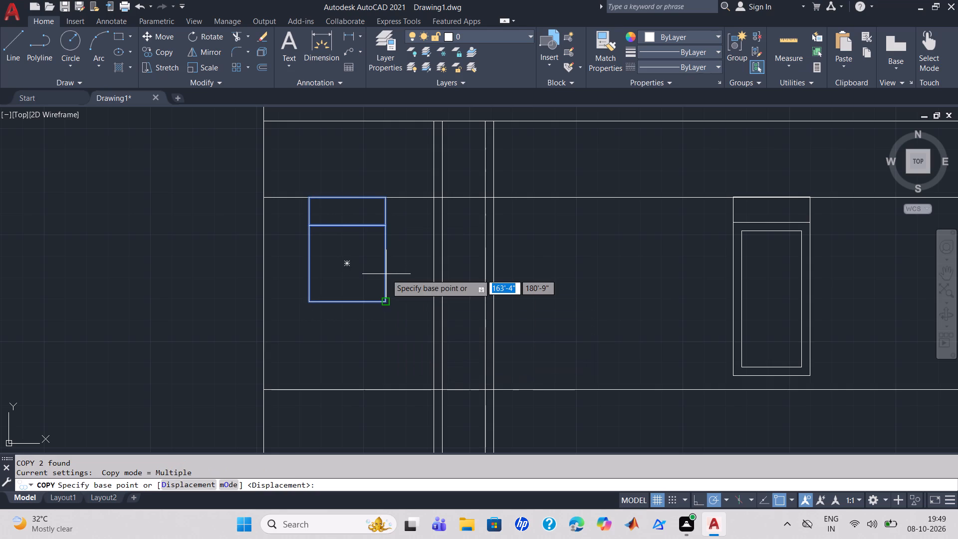
click(349, 261)
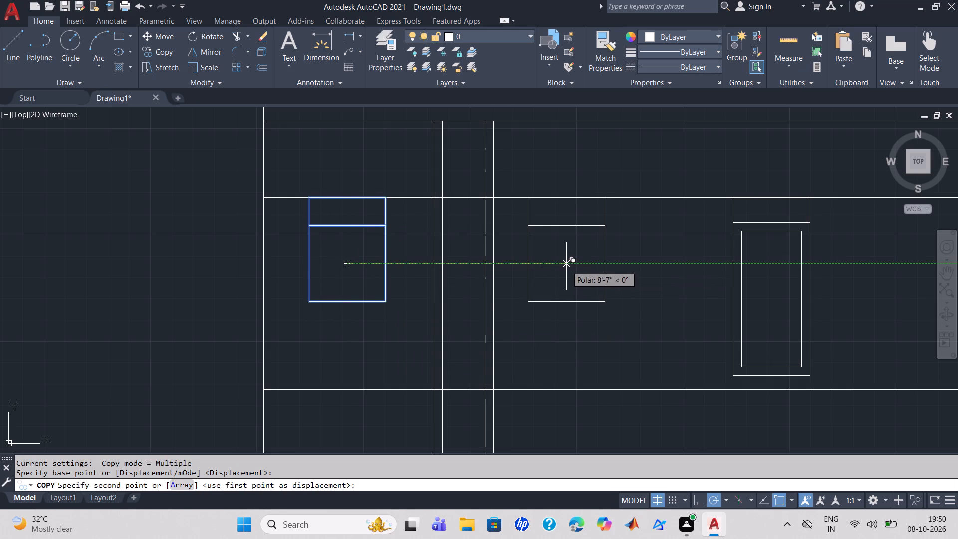
click(566, 266)
scroll(566, 266, down, 2)
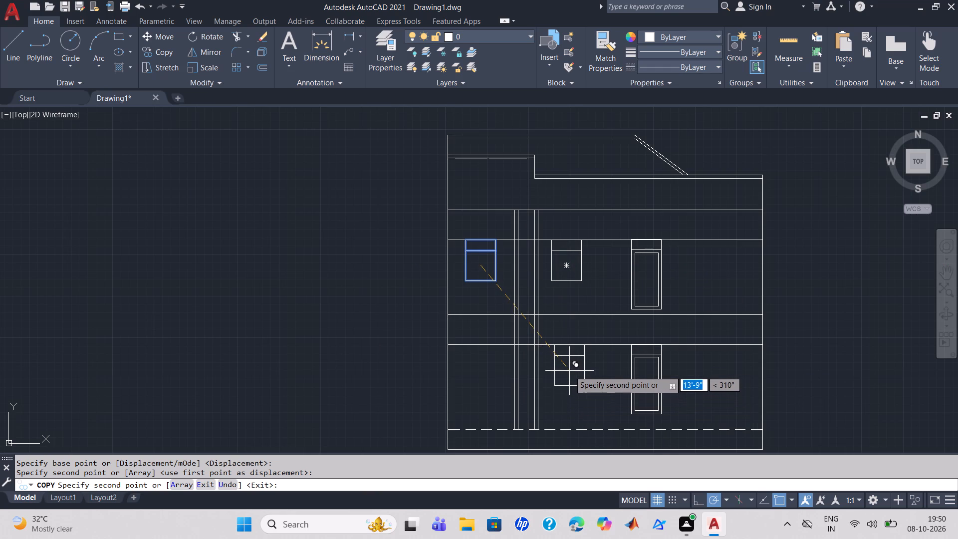
scroll(569, 371, up, 1)
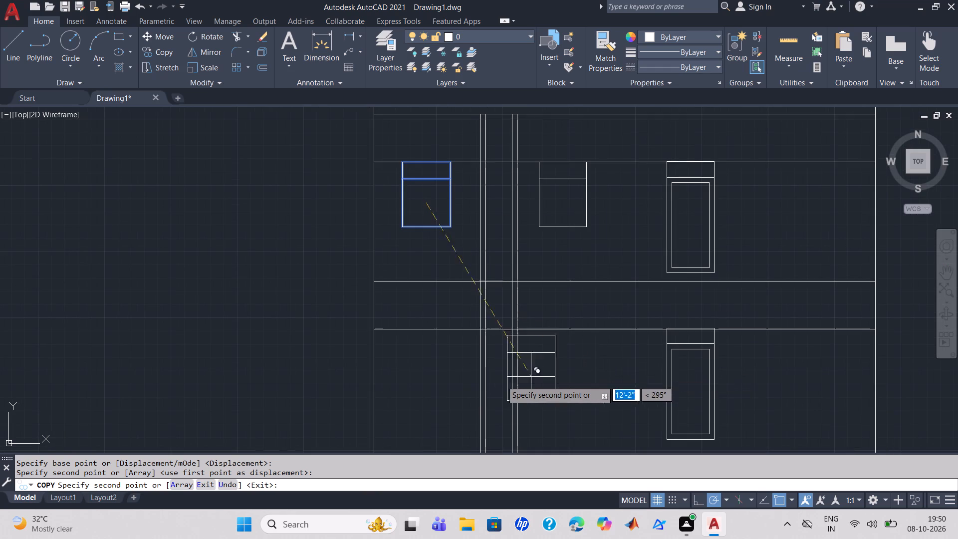
click(432, 370)
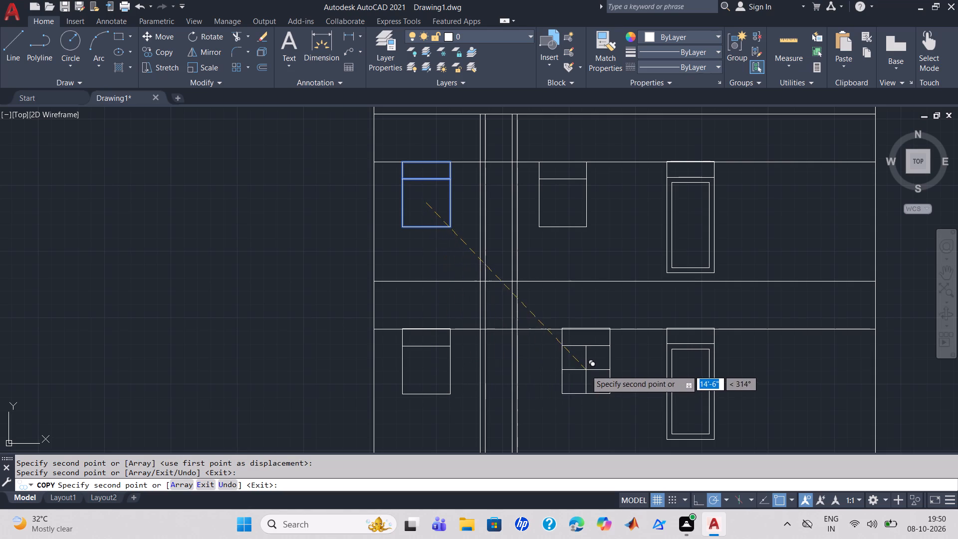
click(560, 371)
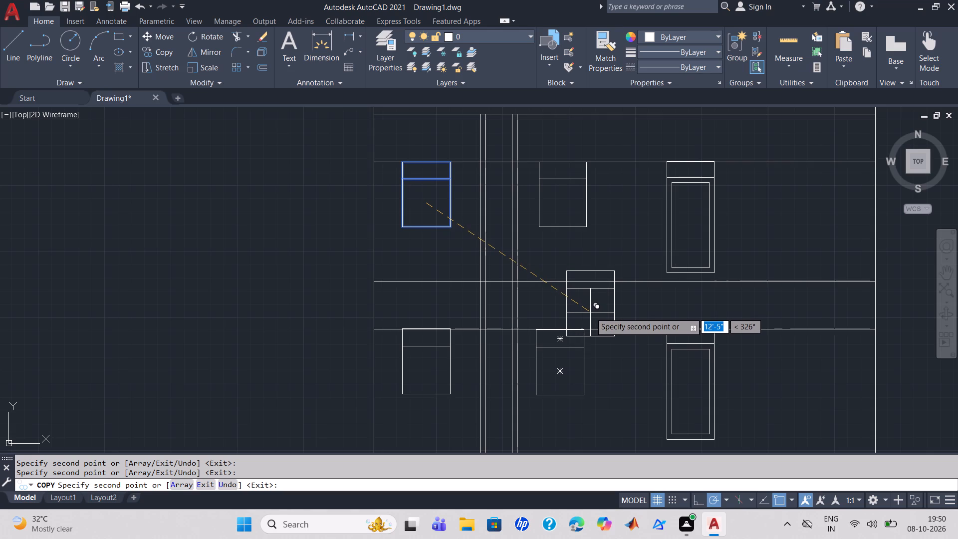
key(Escape)
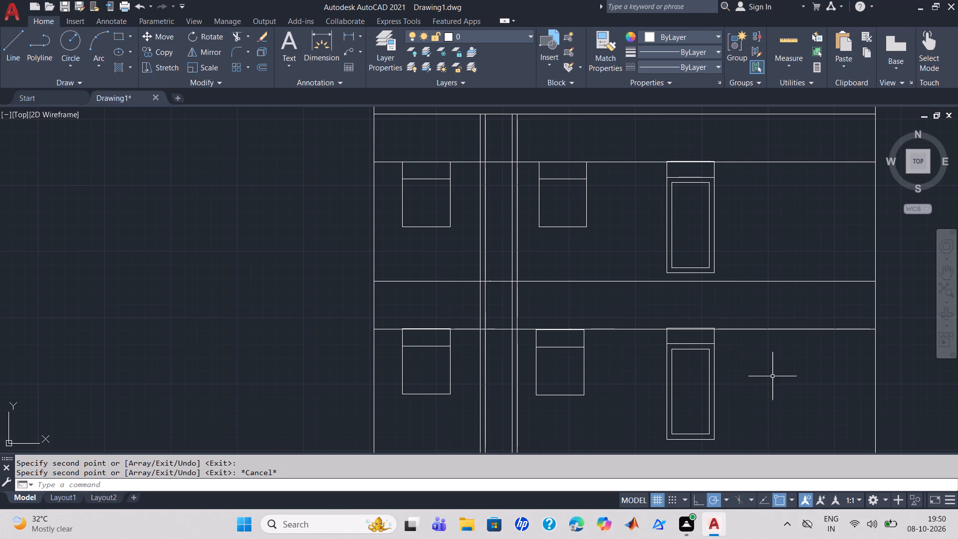
Draw a rectangle about 9'11" by 4'4" overlapping the building's right outer edge and the strip between the two storeys.
middle_drag(772, 376, 547, 328)
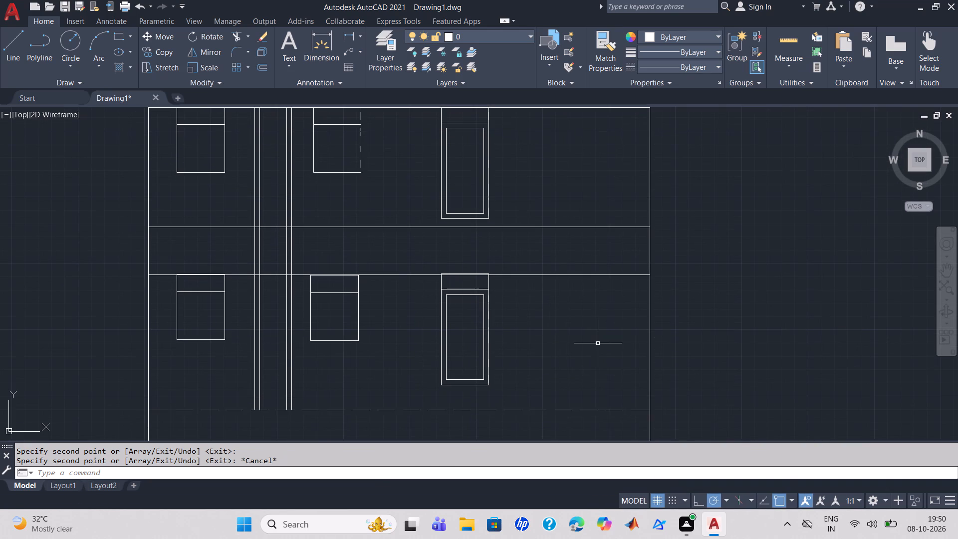
middle_drag(581, 320, 574, 337)
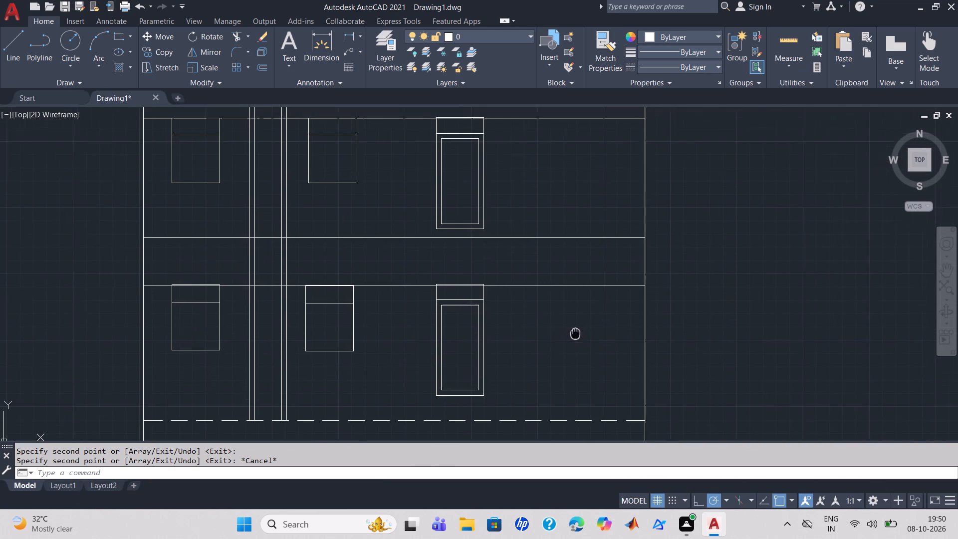
middle_drag(574, 337, 567, 352)
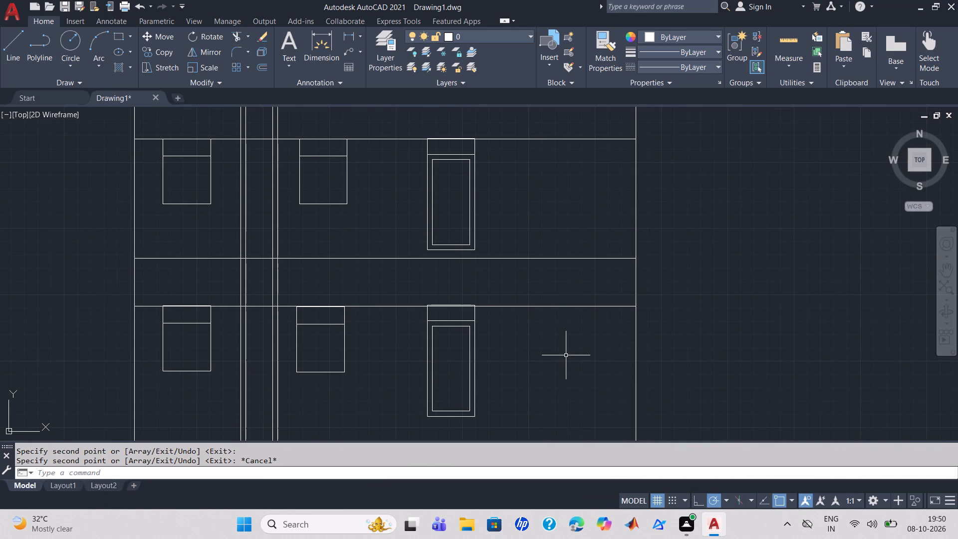
text(REC)
key(Return)
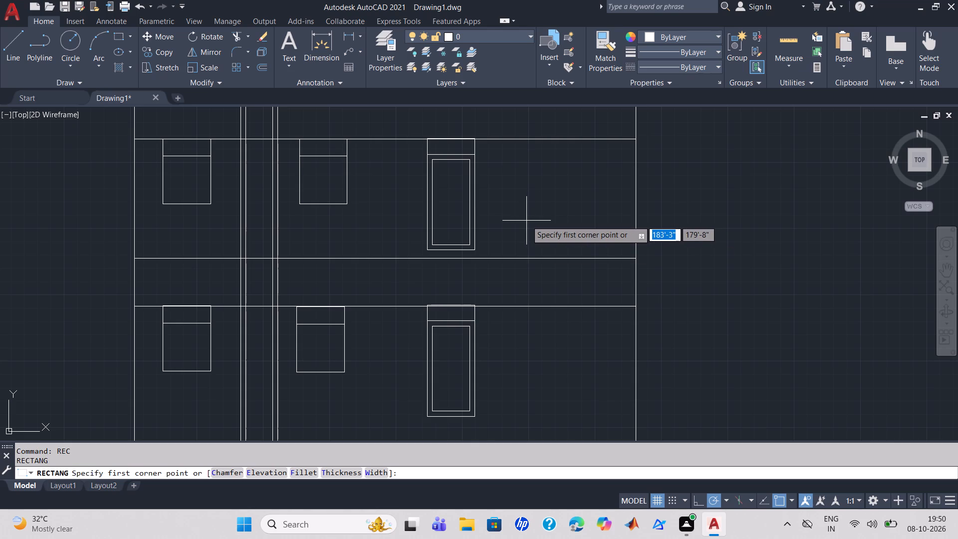
click(526, 220)
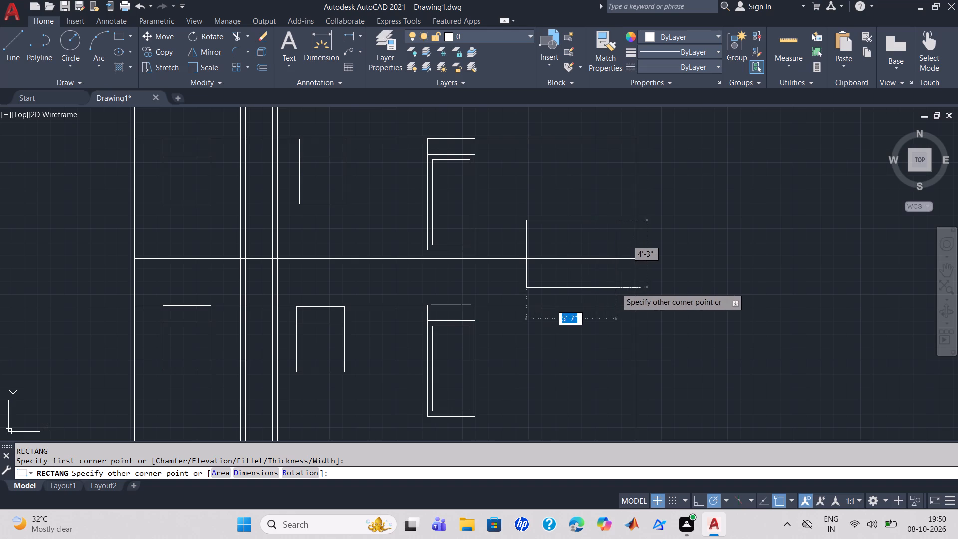
click(685, 290)
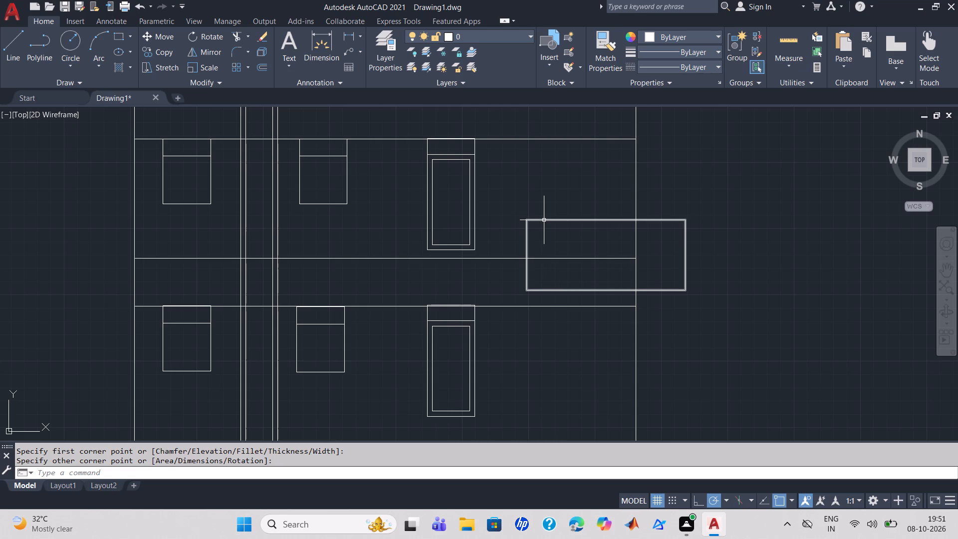
Draw an upright rectangle in the upper storey's right bay, with its lower-right corner at the centre of the wide rectangle.
text(REC)
key(Return)
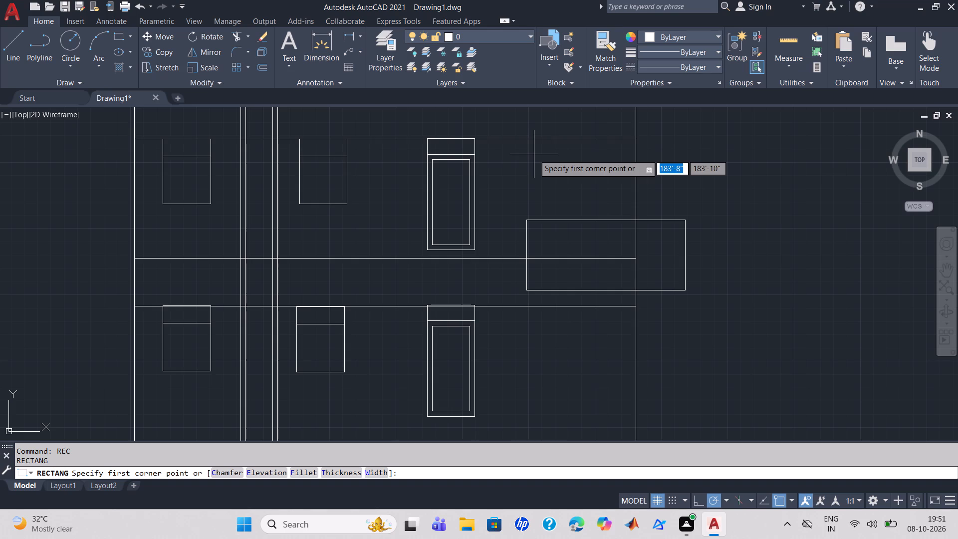
click(533, 154)
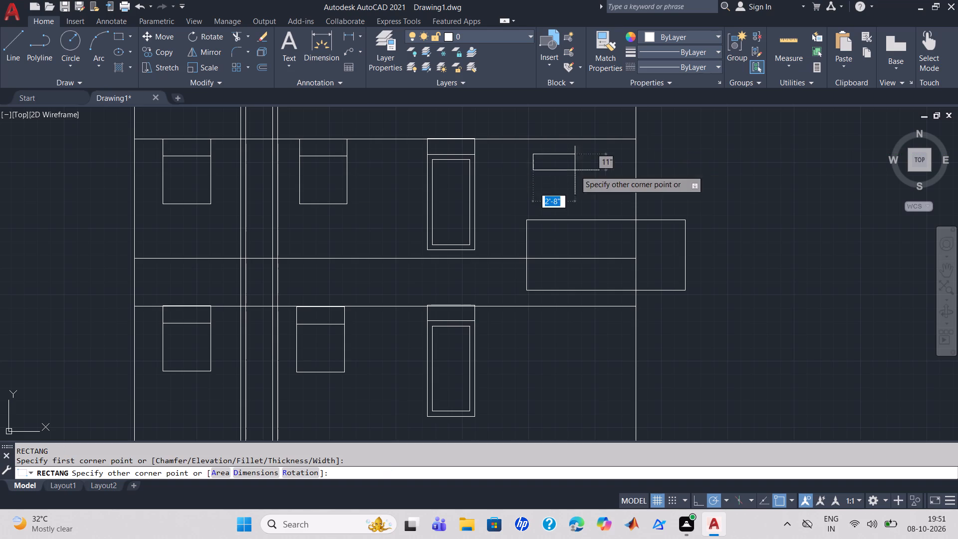
click(627, 220)
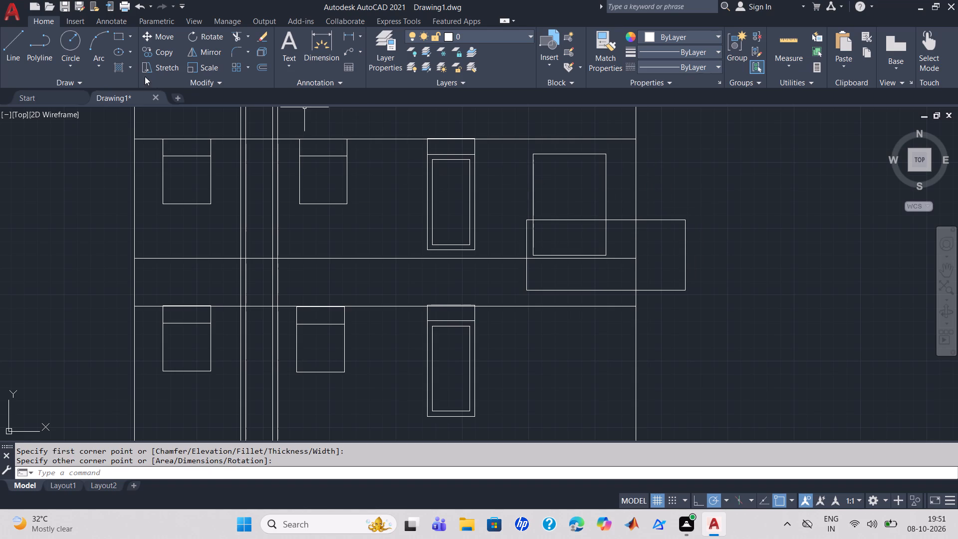
Use Stretch to shift the upright rectangle in the upper right bay 7" horizontally to the right.
click(161, 68)
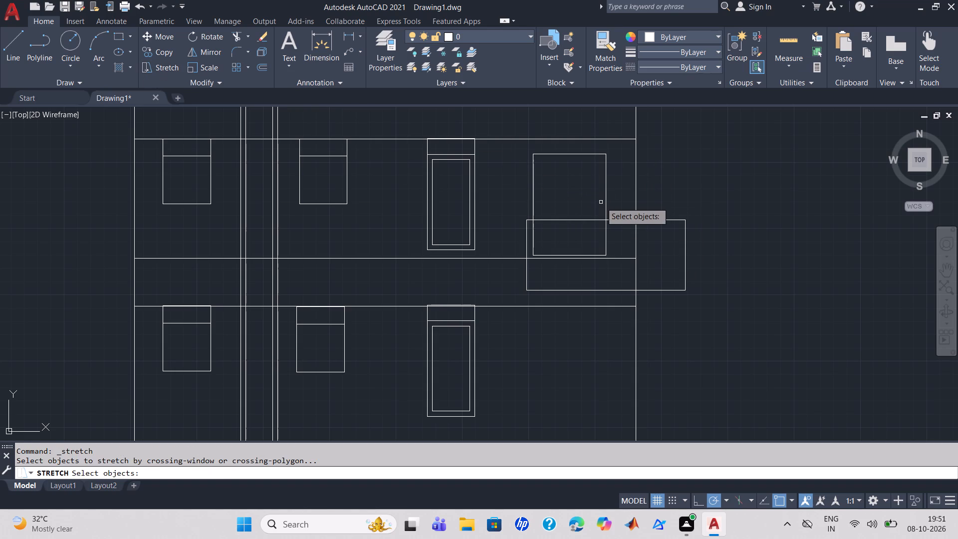
click(606, 207)
key(Return)
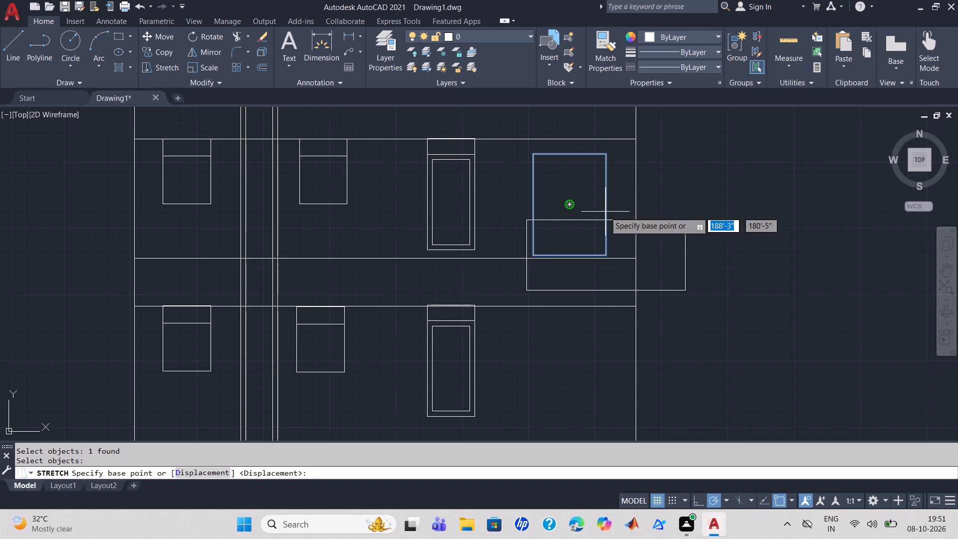
click(571, 205)
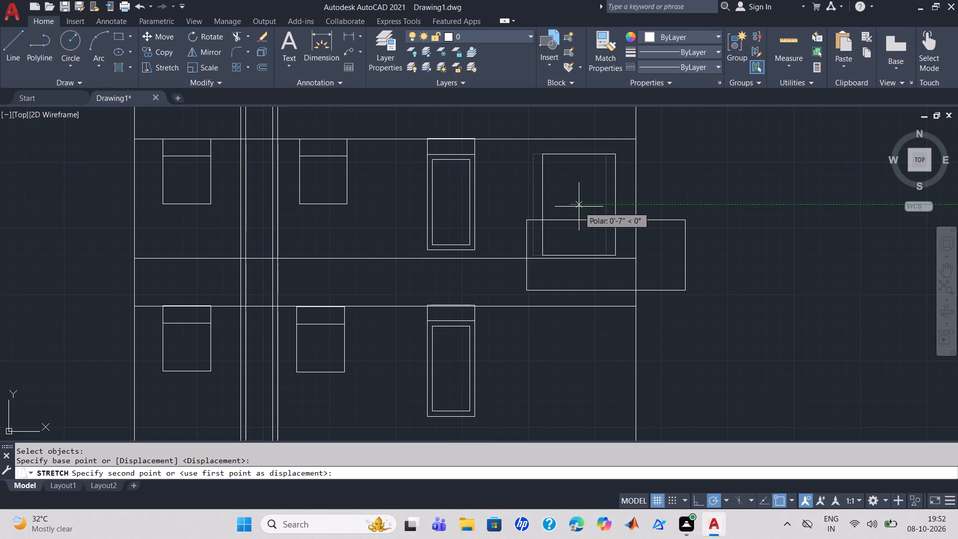
click(579, 207)
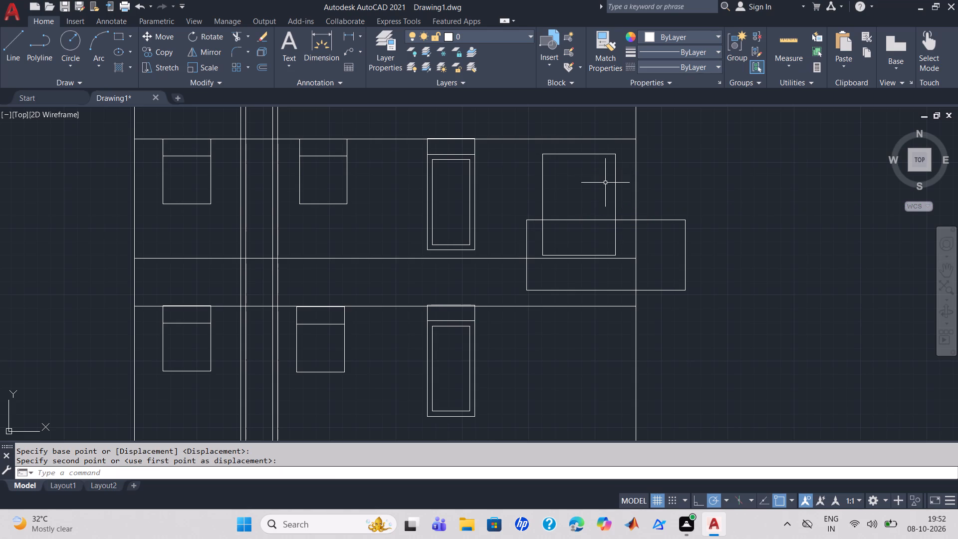
Offset the upright rectangle in the upper storey's right bay 4" inward.
key(o)
key(Return)
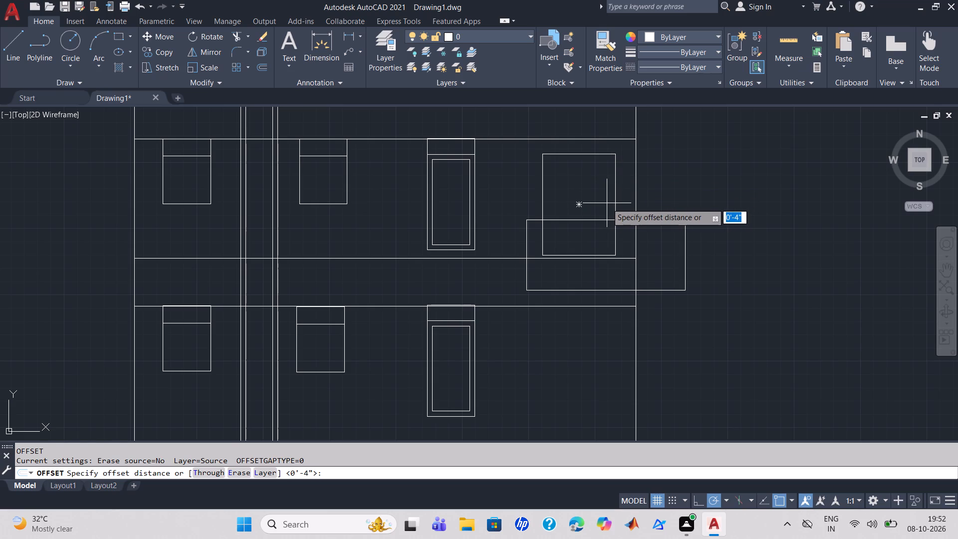
key(4)
key(Return)
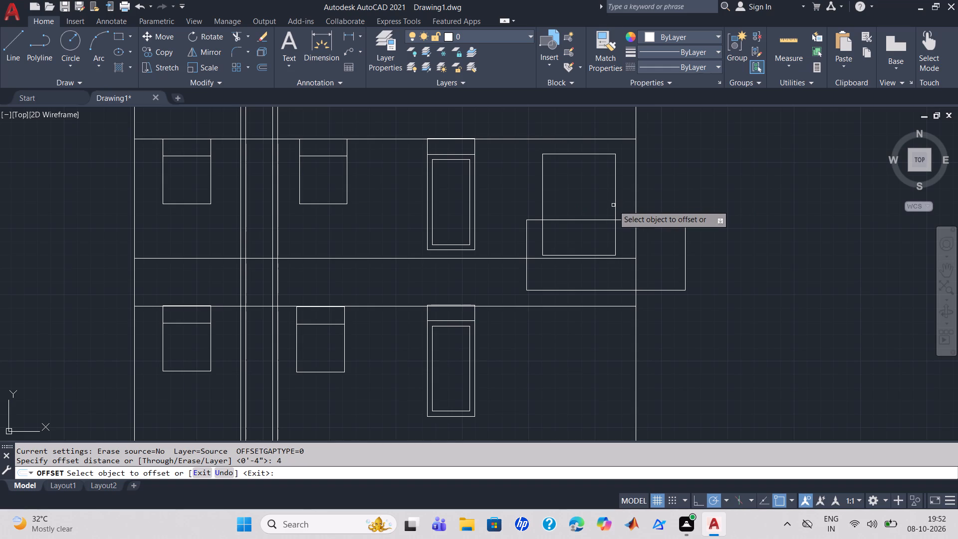
click(616, 206)
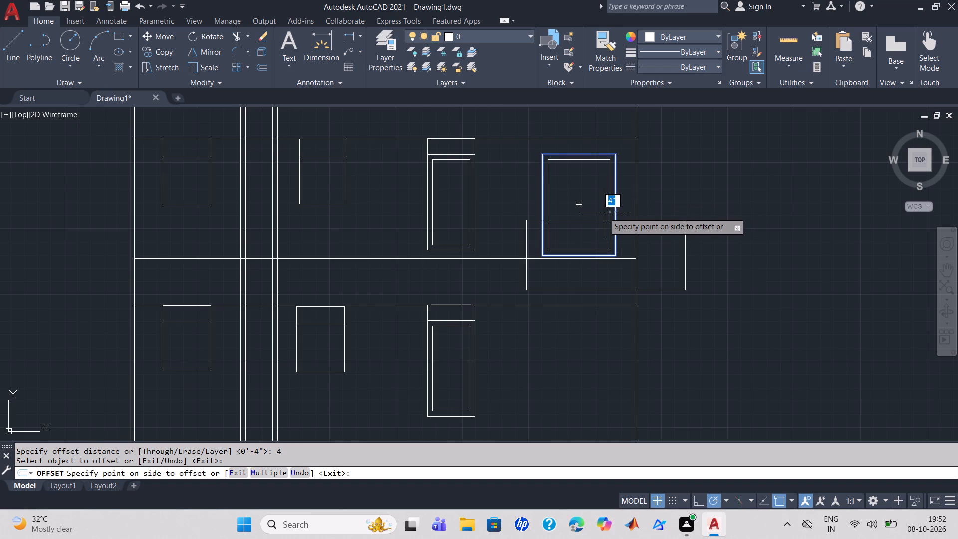
click(604, 212)
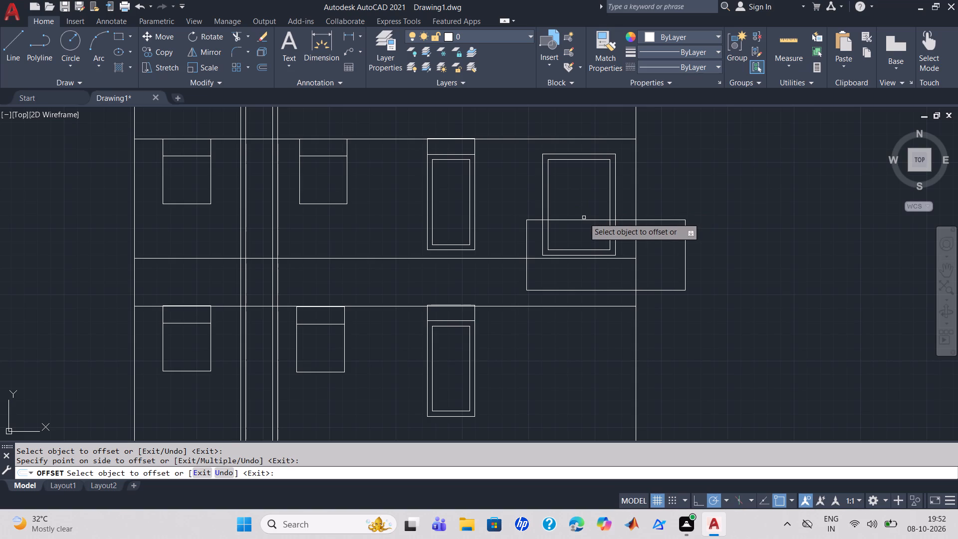
key(Escape)
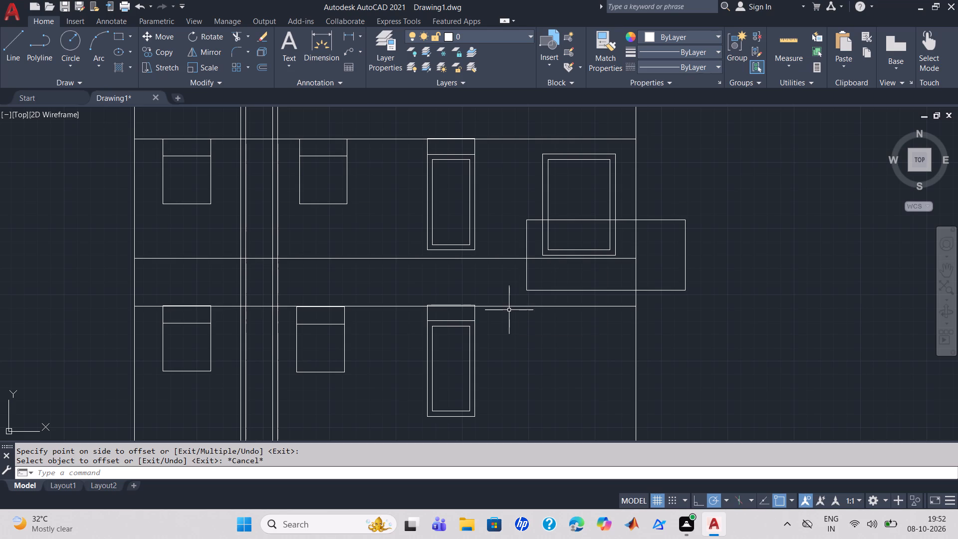
Draw a rectangle from the upright rectangle's upper-left corner to where the upper storey's top line meets the building's right outer edge.
scroll(522, 307, up, 1)
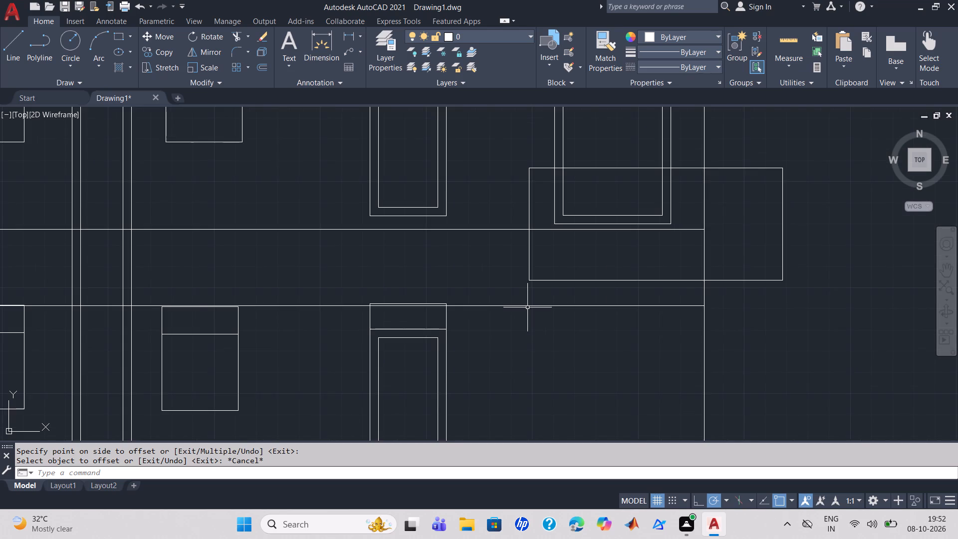
scroll(527, 307, down, 1)
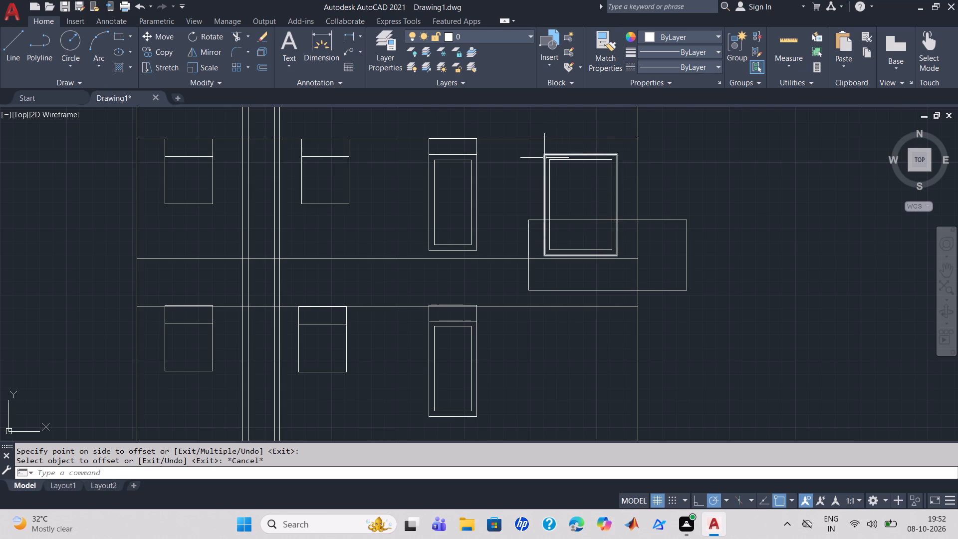
text(REC)
key(Return)
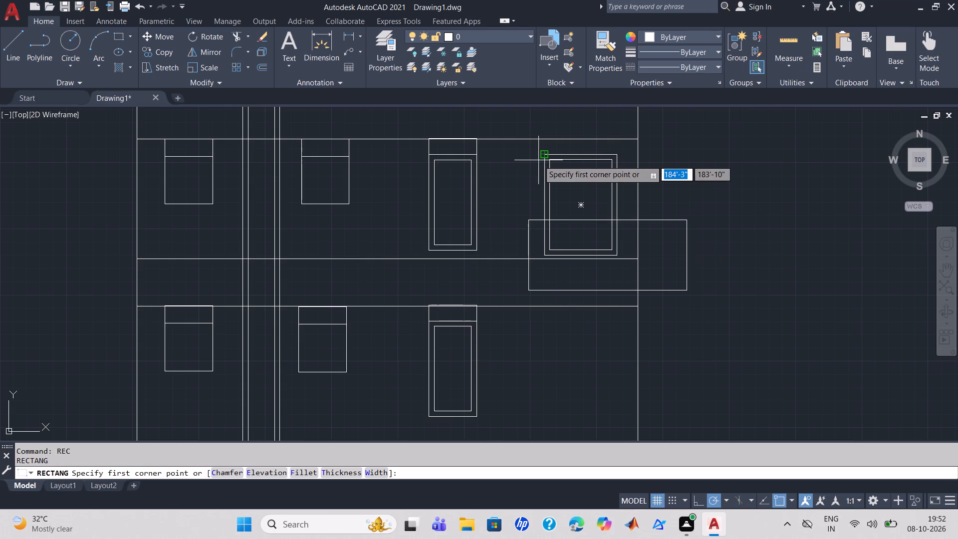
click(544, 152)
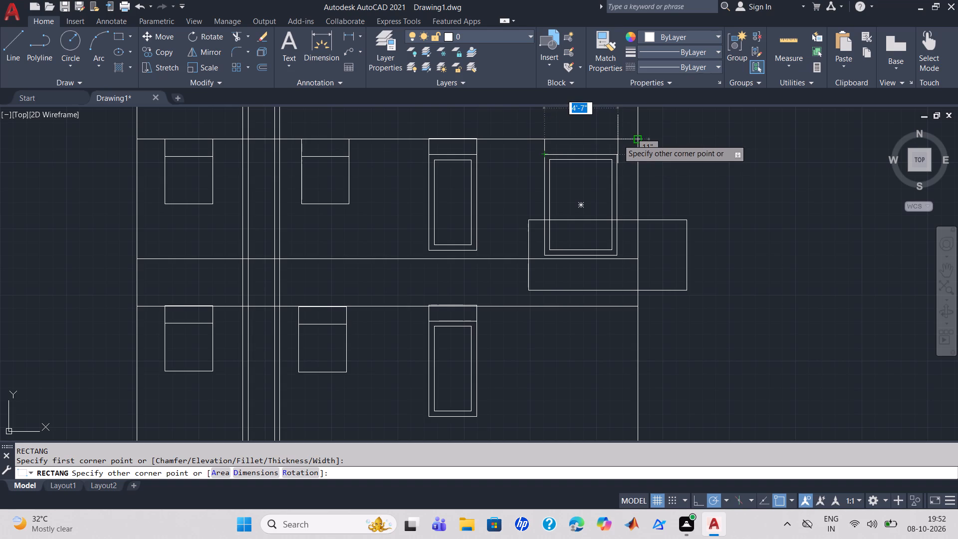
scroll(617, 140, up, 1)
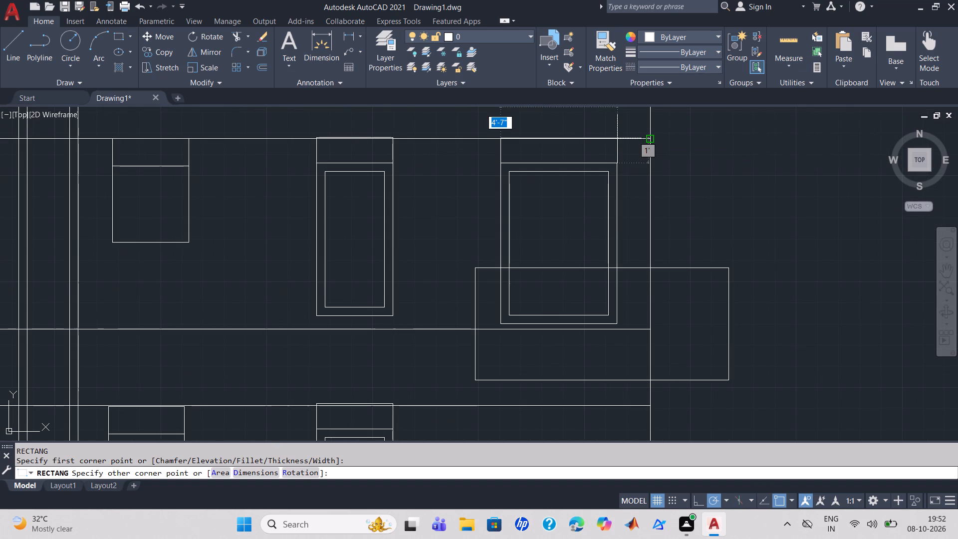
click(617, 138)
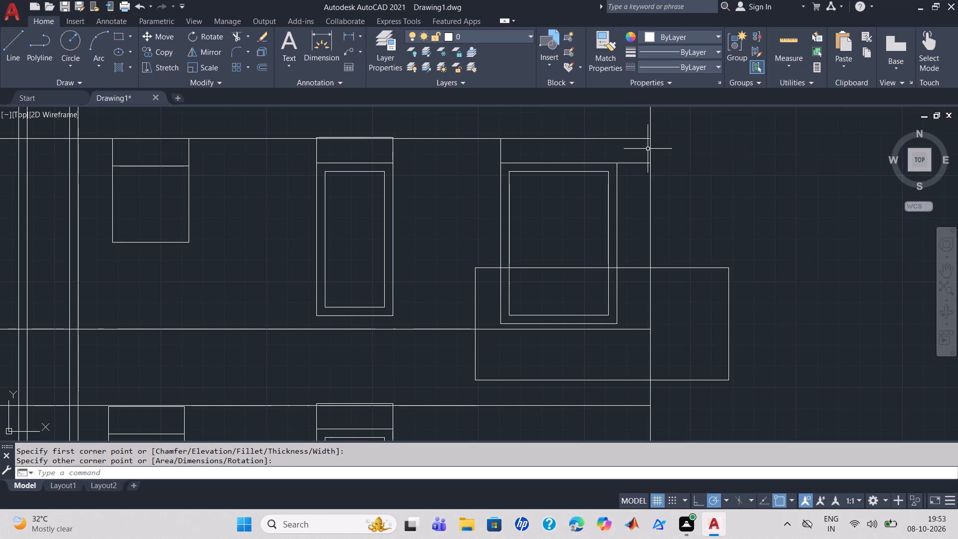
Use Stretch to shift the new top rectangle 1'4" left, aligning its right edge with the upright rectangle's.
click(209, 68)
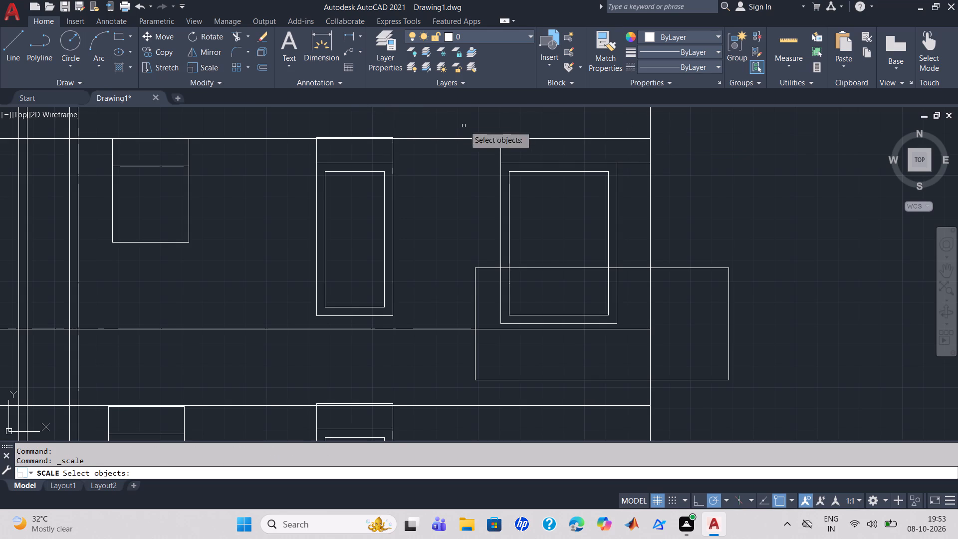
click(168, 62)
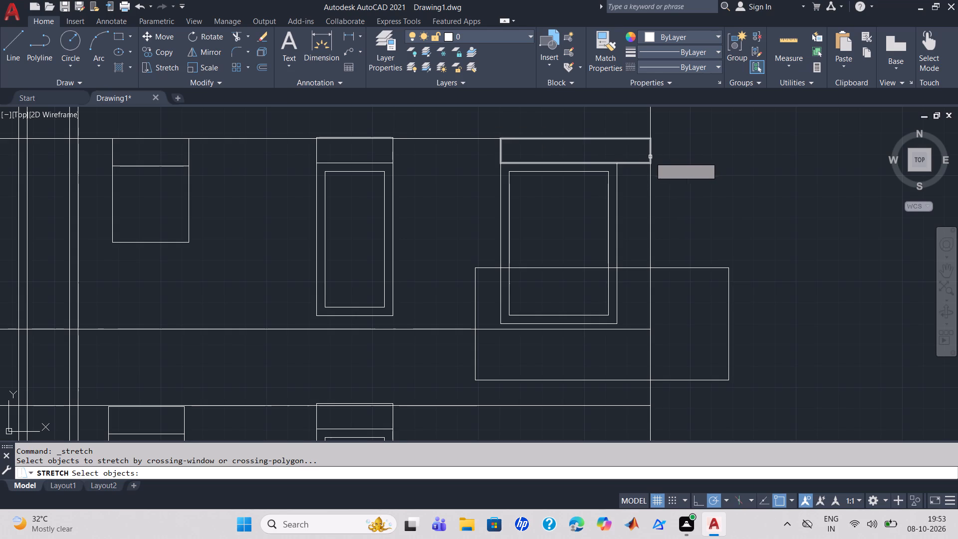
click(640, 164)
key(Return)
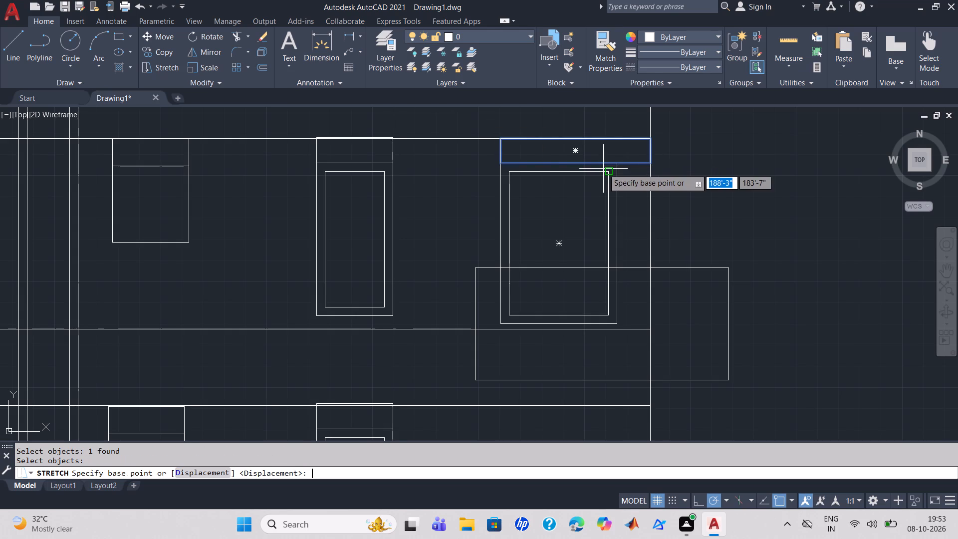
click(650, 161)
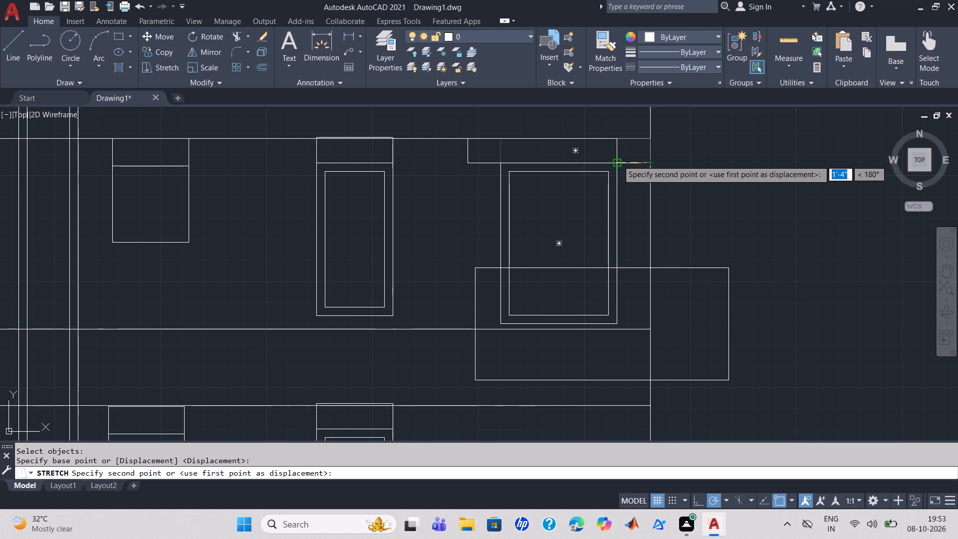
click(620, 163)
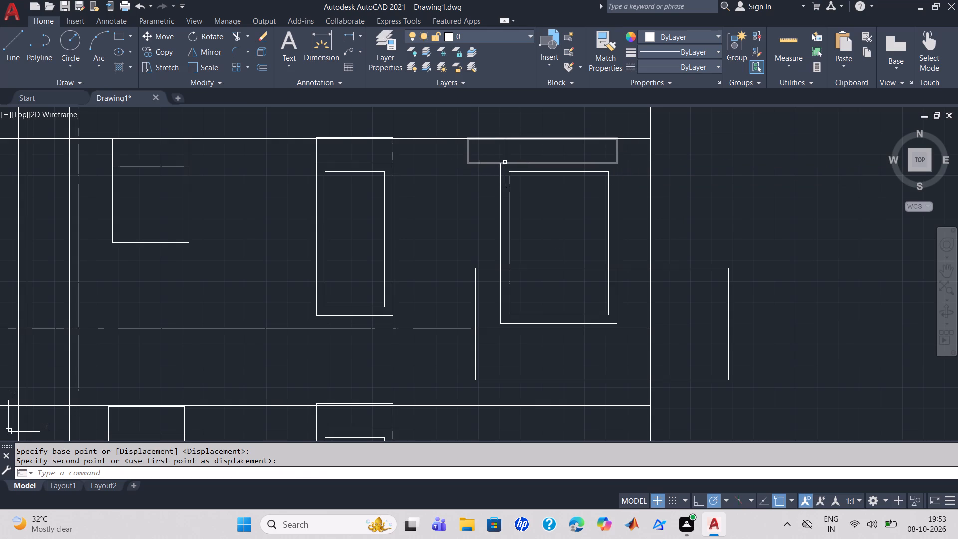
Draw a vertical line from the upright rectangle's upper-left corner to the upper storey's top line.
click(9, 45)
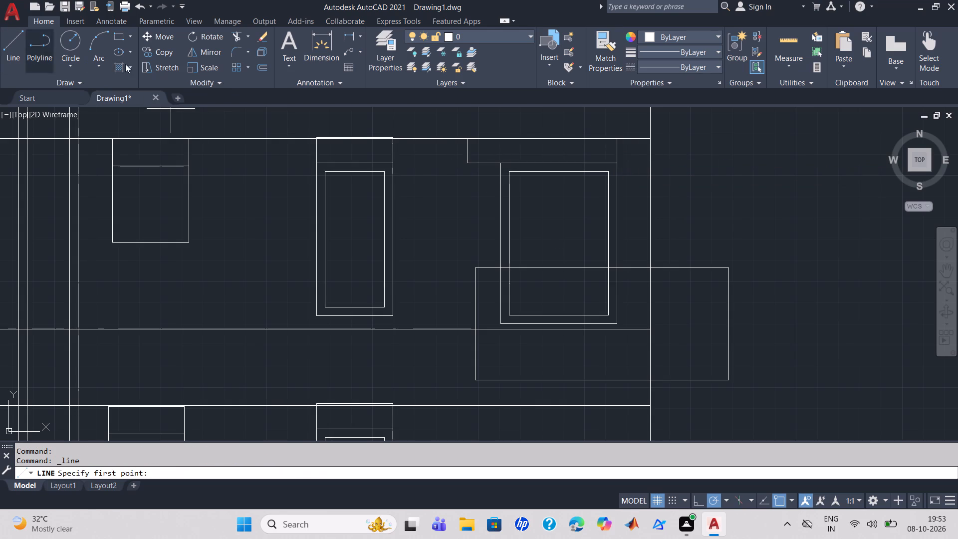
click(501, 164)
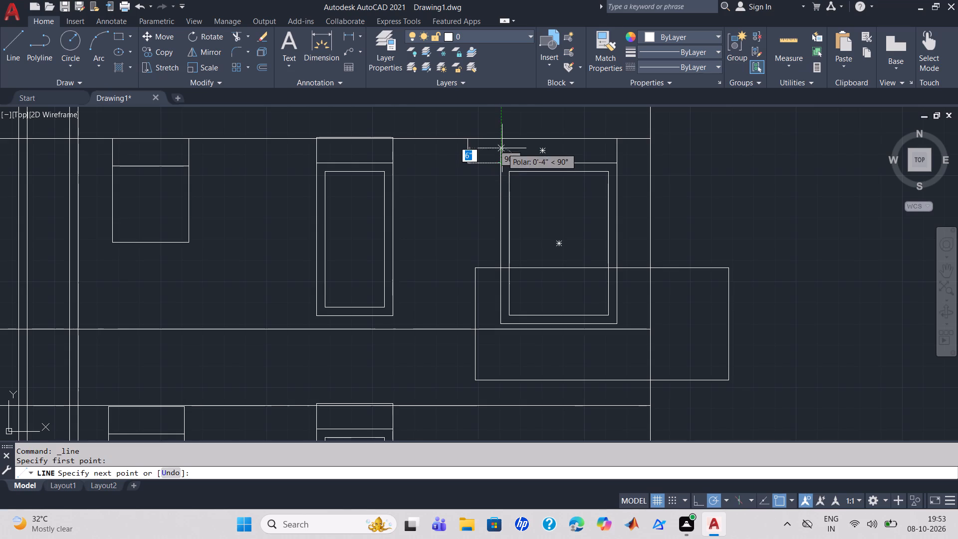
click(503, 139)
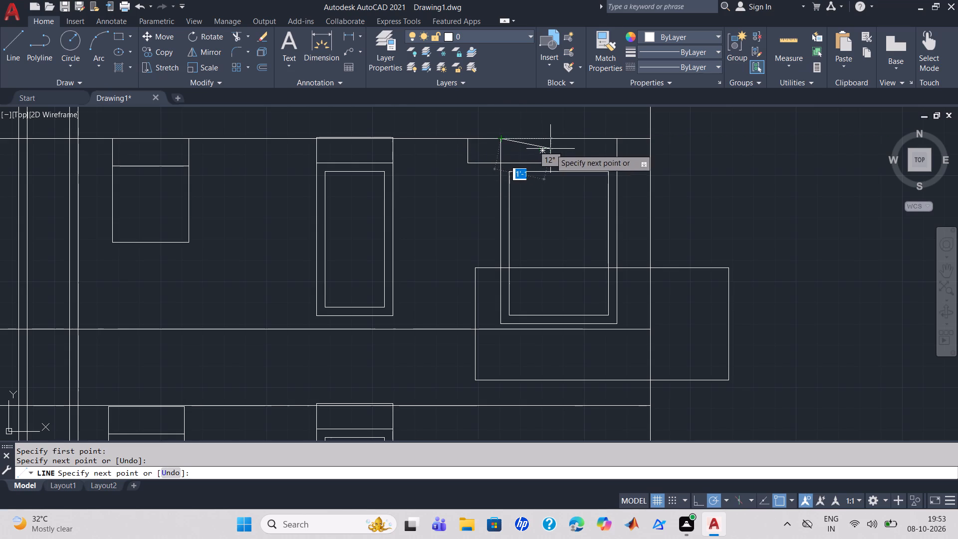
key(Escape)
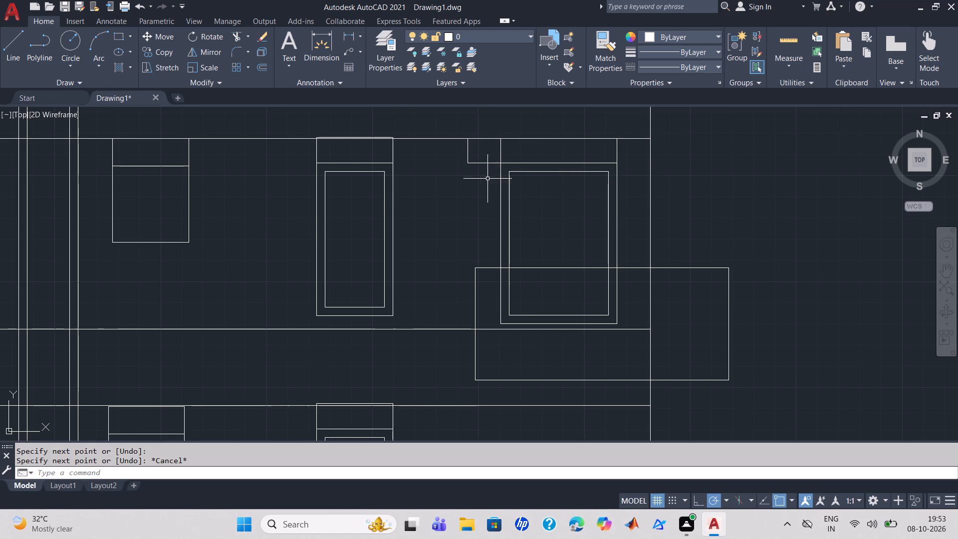
Explode the double-framed upright window and its top rectangle in the upper right bay.
click(639, 195)
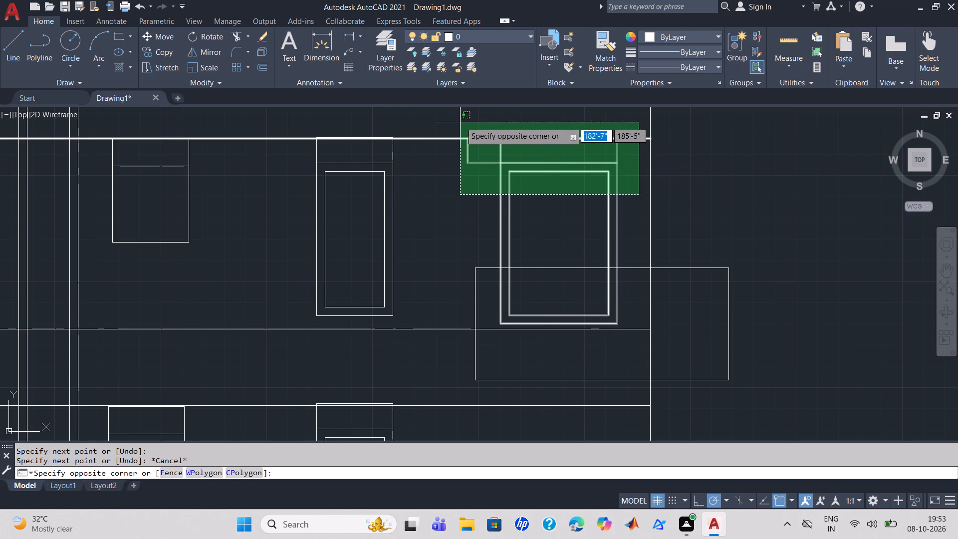
click(461, 122)
key(x)
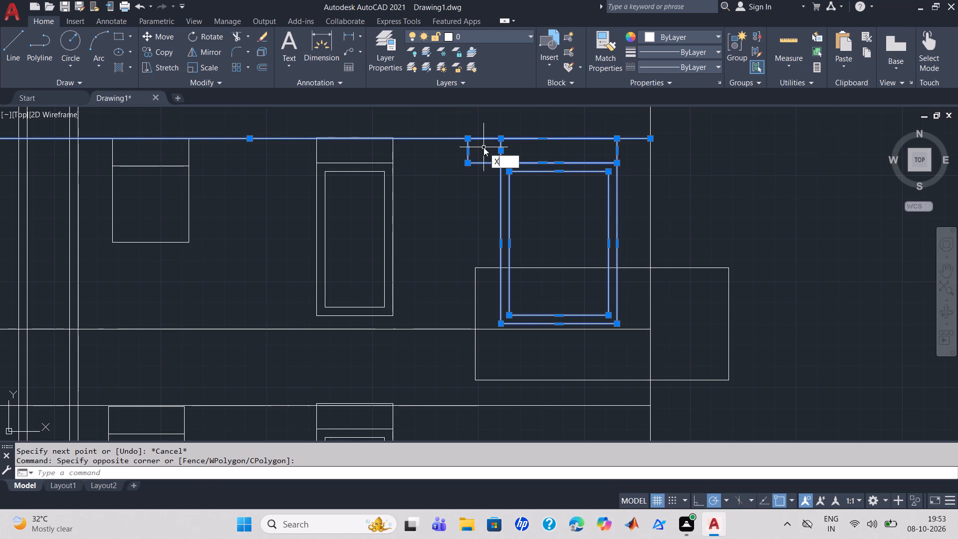
key(Return)
Trim off the part of the top rectangle that overhangs to the left of the upper right window.
text(TR)
key(Return)
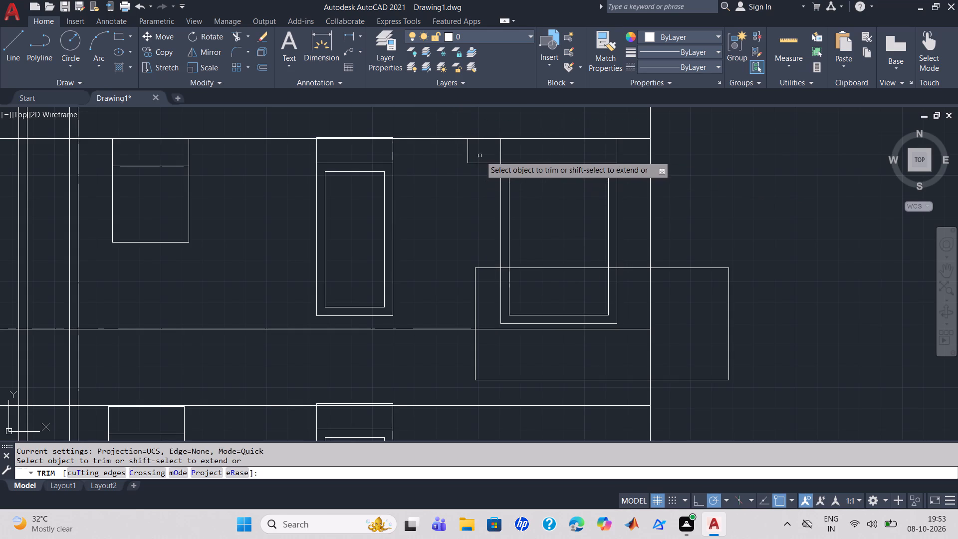
click(483, 163)
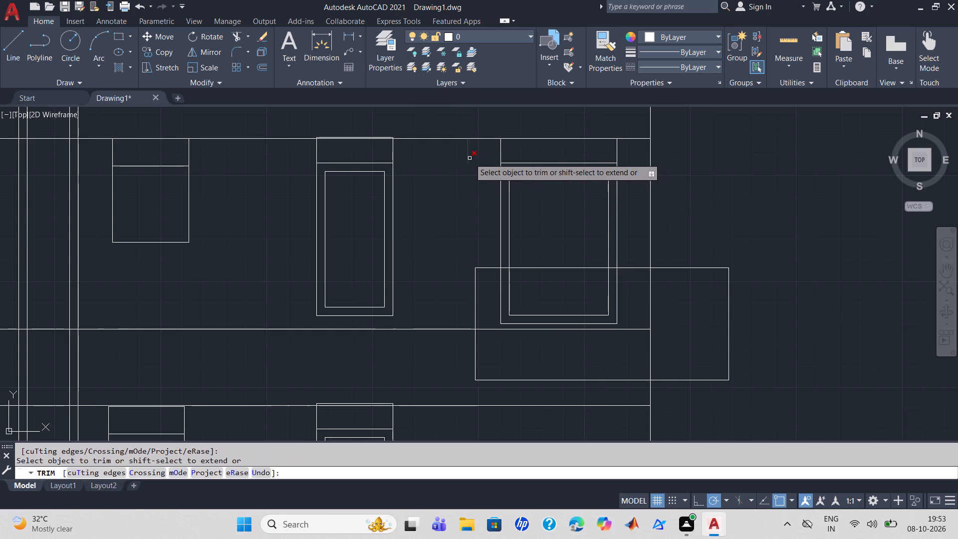
click(468, 158)
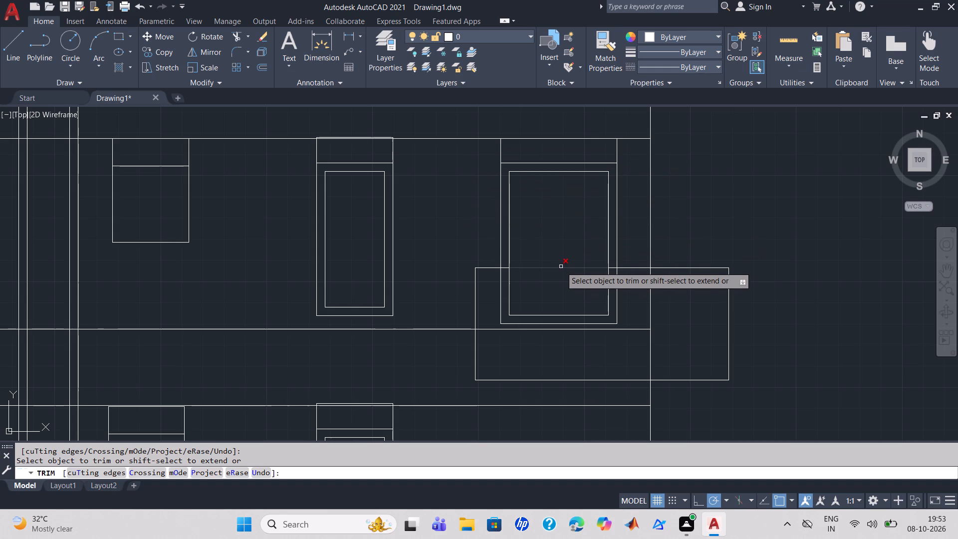
Trim the wide rectangle's top edge inside the window's inner frame and remove the outer frame's parts below that edge.
click(561, 266)
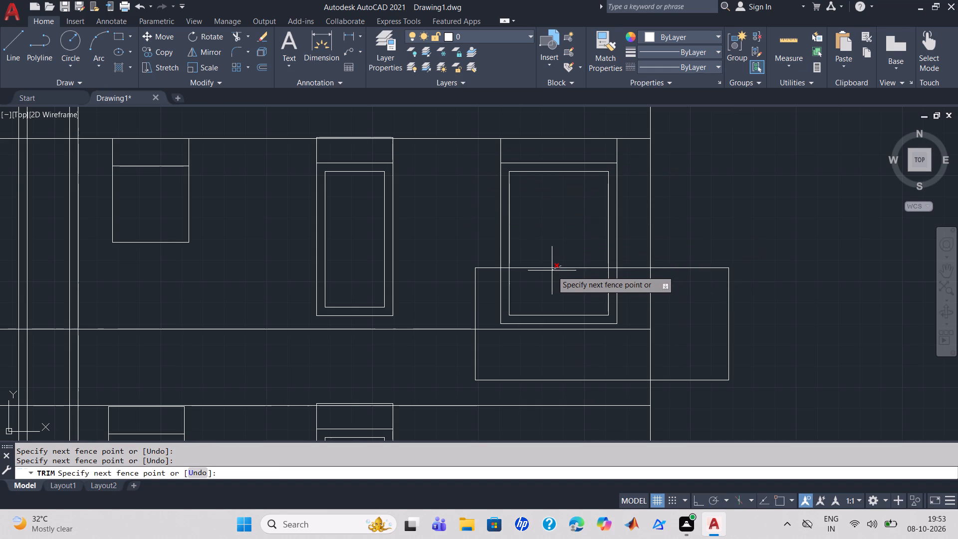
click(550, 278)
scroll(540, 292, up, 1)
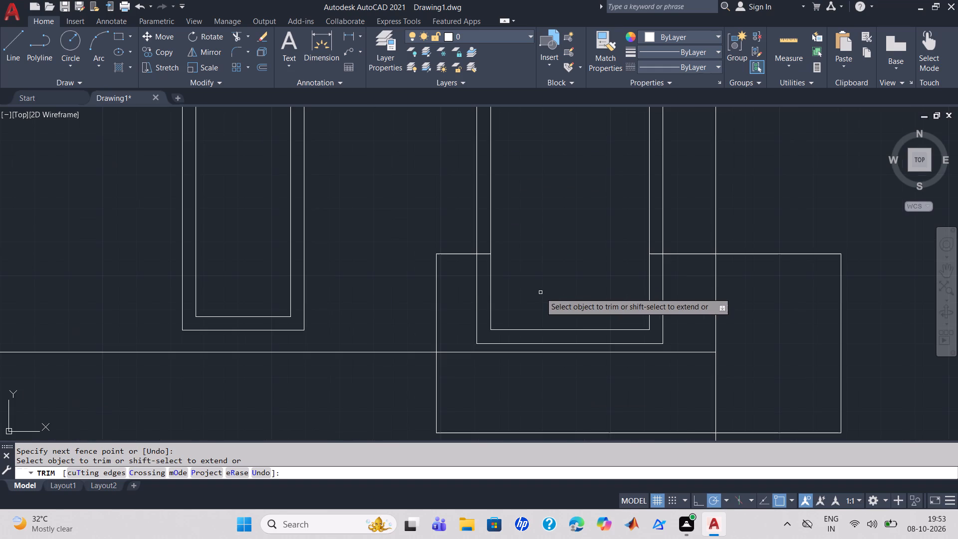
click(477, 276)
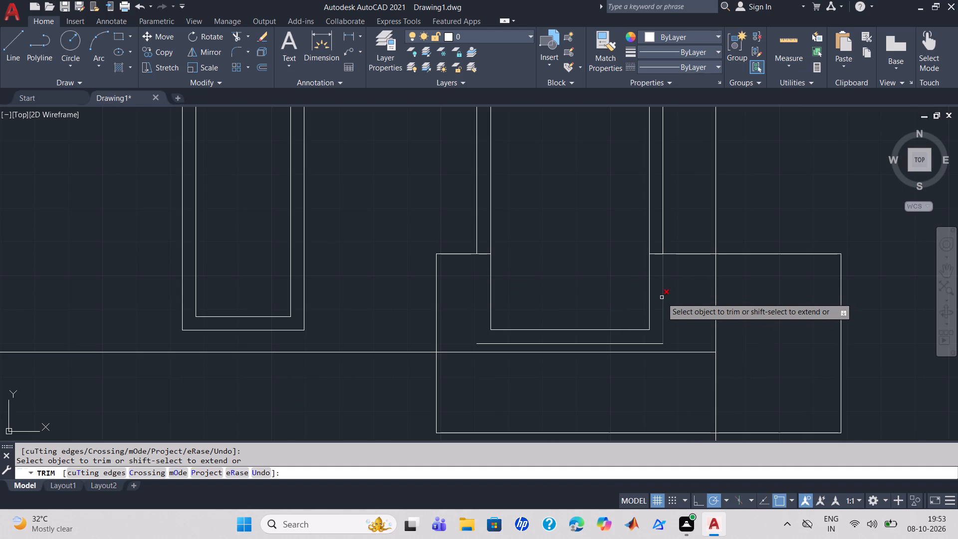
click(662, 297)
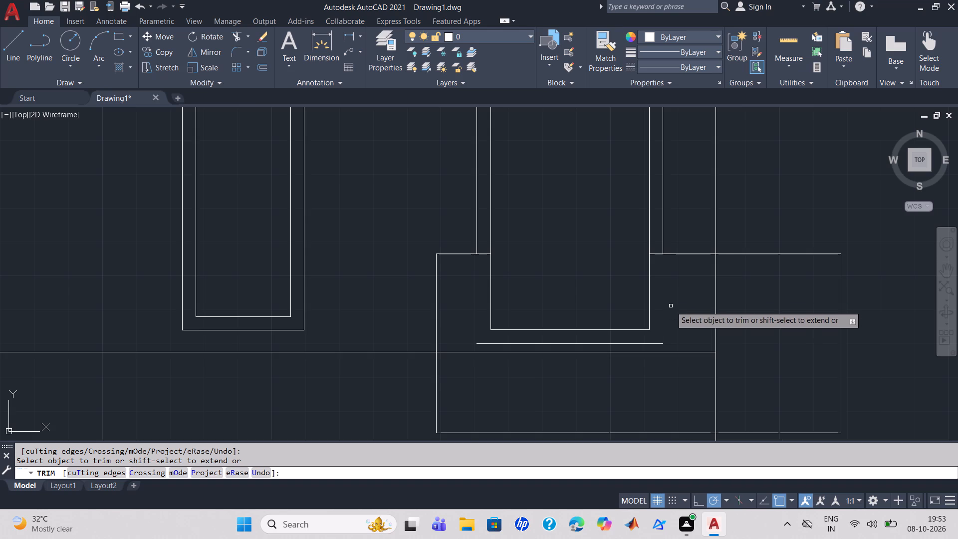
click(635, 344)
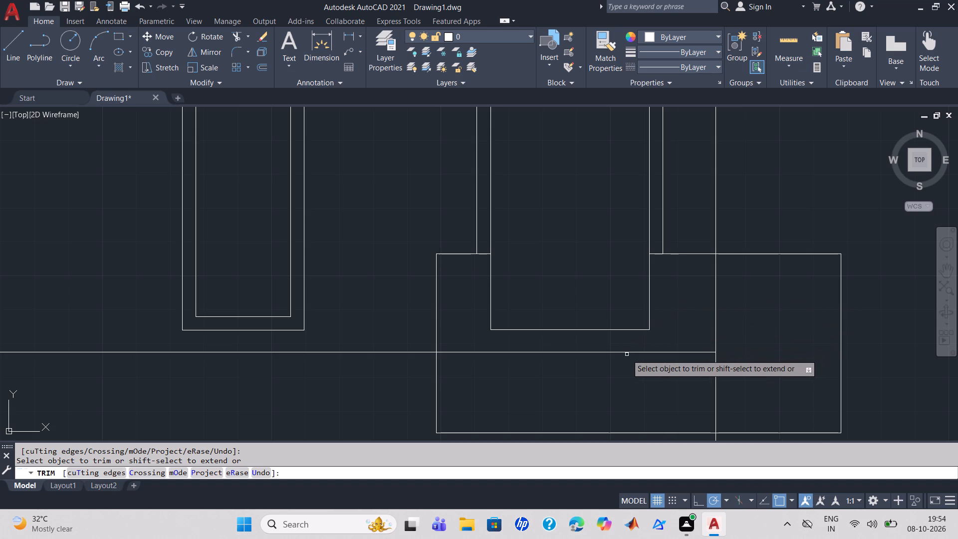
Trim away the upper storey's floor line where it crosses the wide rectangle, up to the building's right outer edge.
click(627, 354)
click(627, 353)
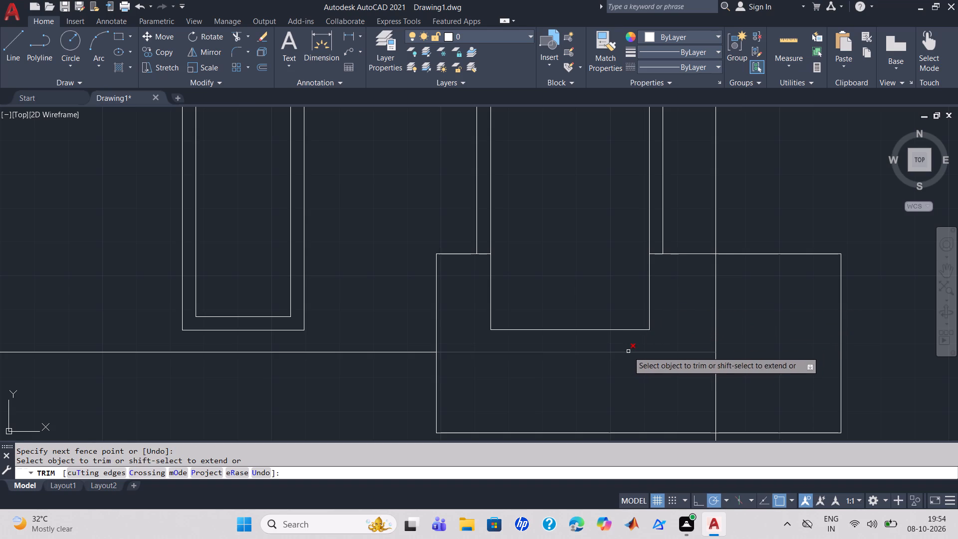
drag(669, 343, 672, 358)
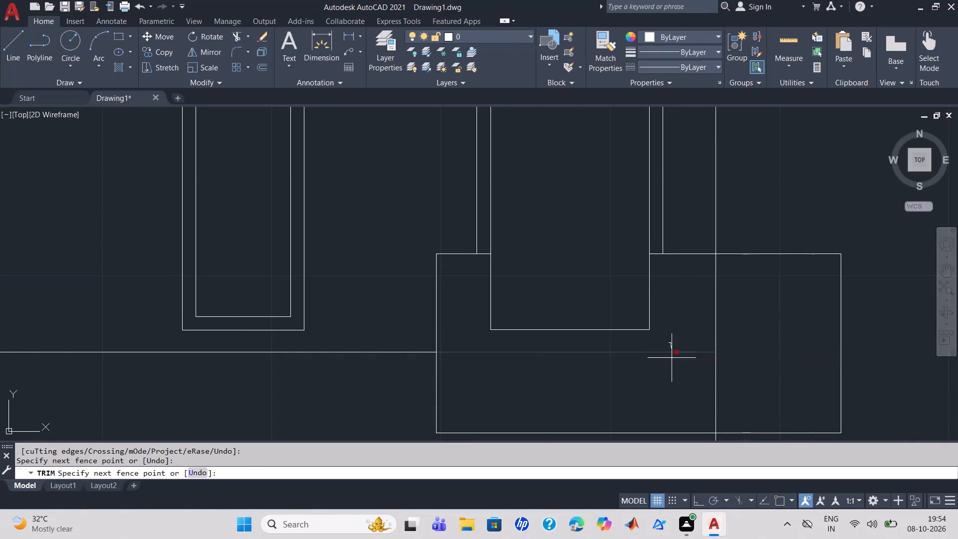
drag(672, 358, 670, 364)
scroll(669, 364, down, 1)
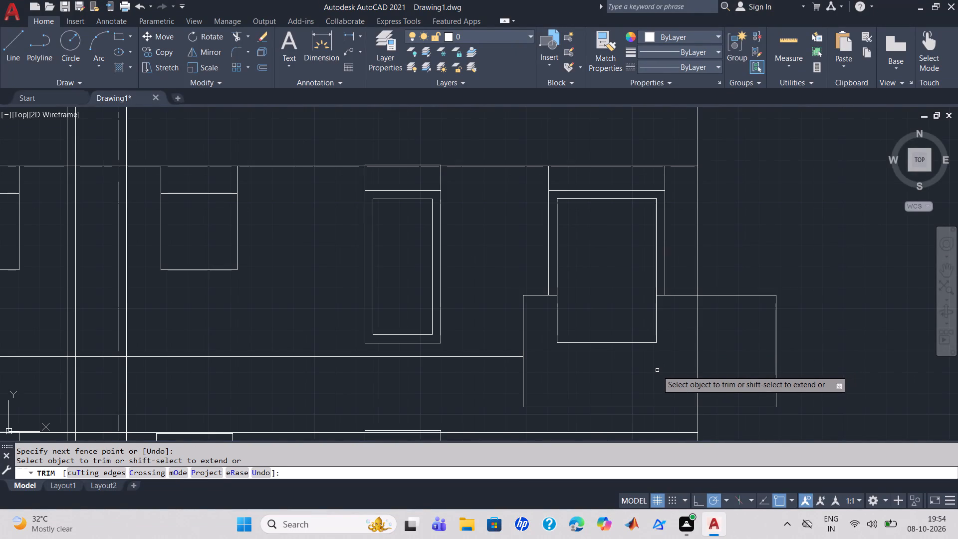
middle_drag(657, 370, 618, 318)
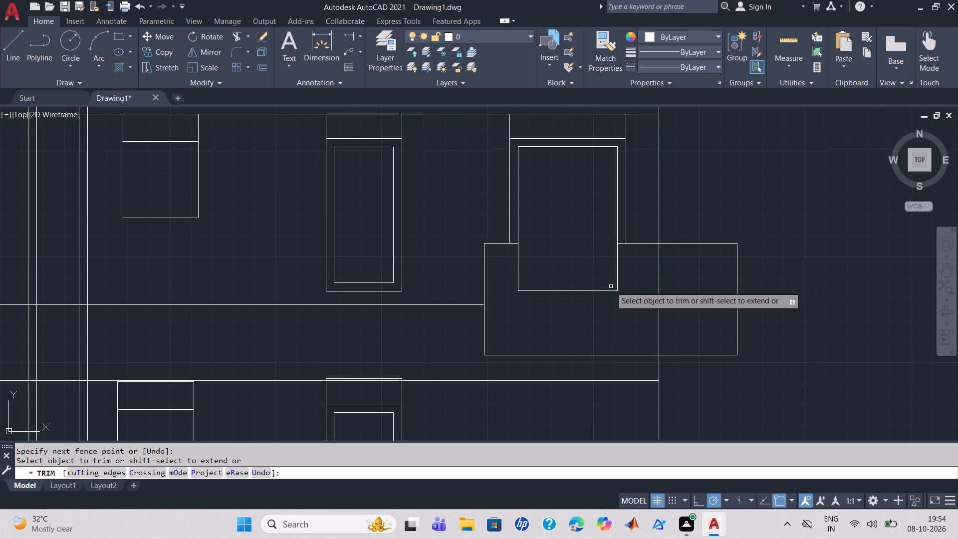
key(Escape)
Offset the two side edges of the upper right window's inner frame 6" inward.
key(o)
key(Return)
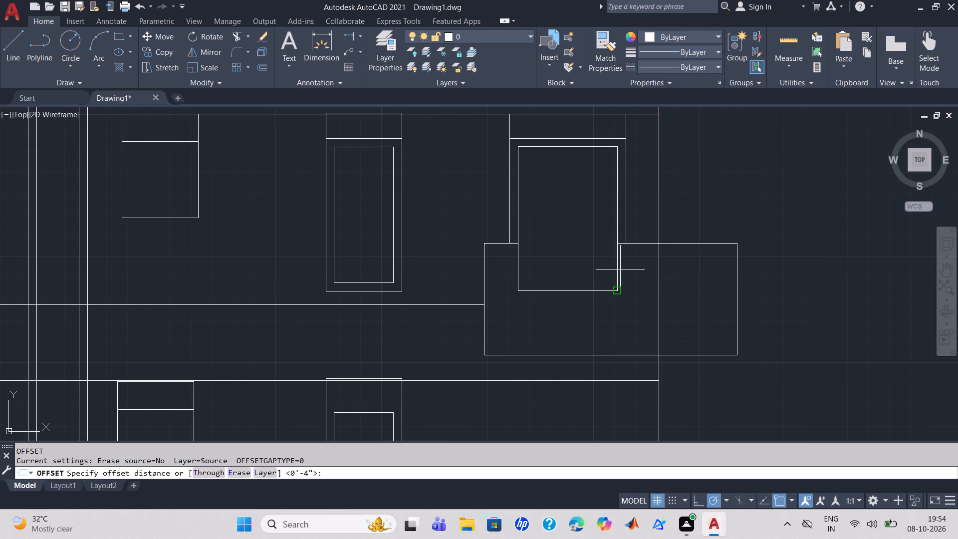
key(6)
key(Return)
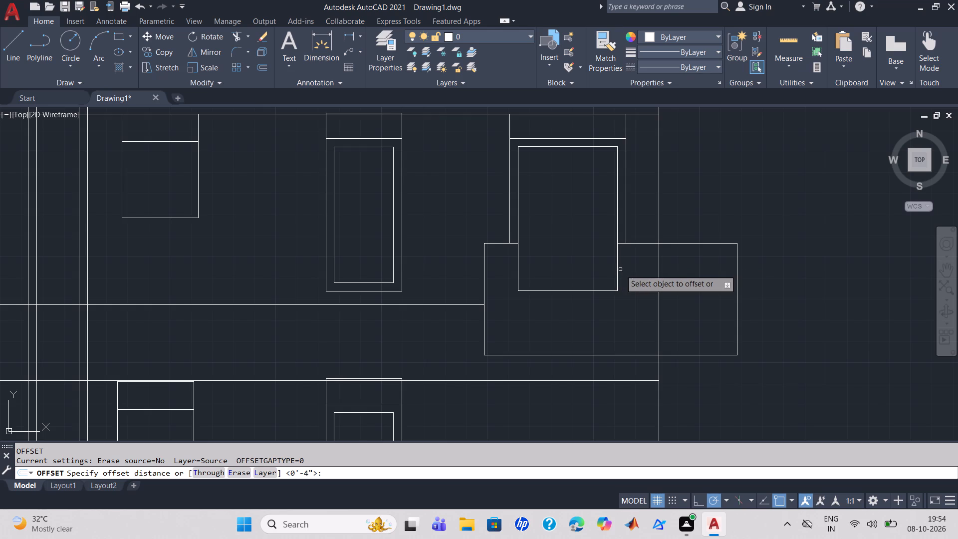
click(617, 270)
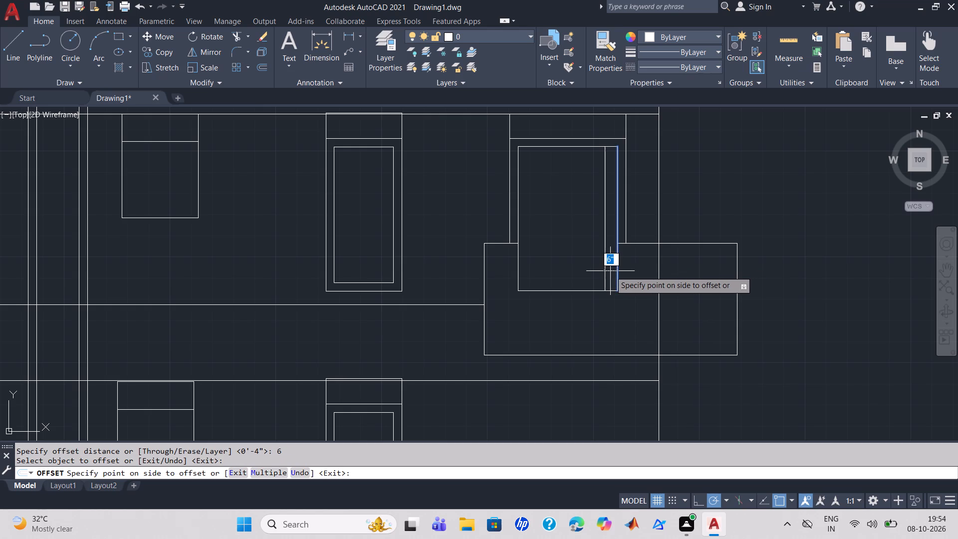
click(610, 271)
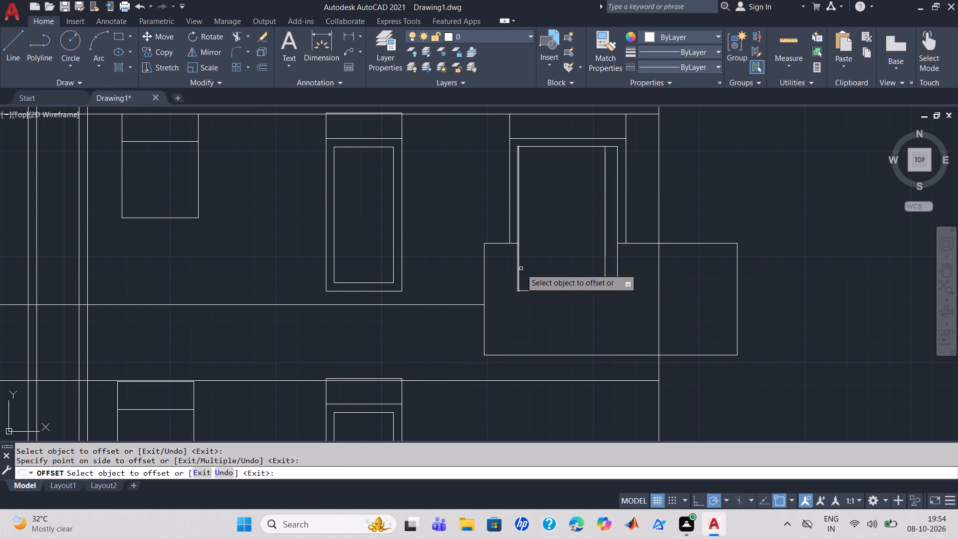
click(518, 270)
click(552, 270)
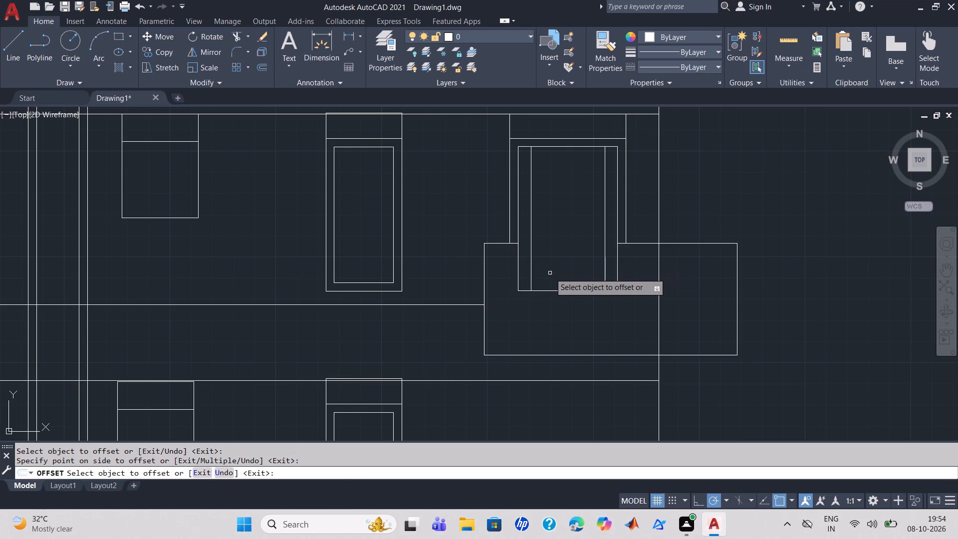
key(Escape)
Extend both pieces of the wide rectangle's top edge to the new offset lines inside the window frame.
text(TR)
key(Return)
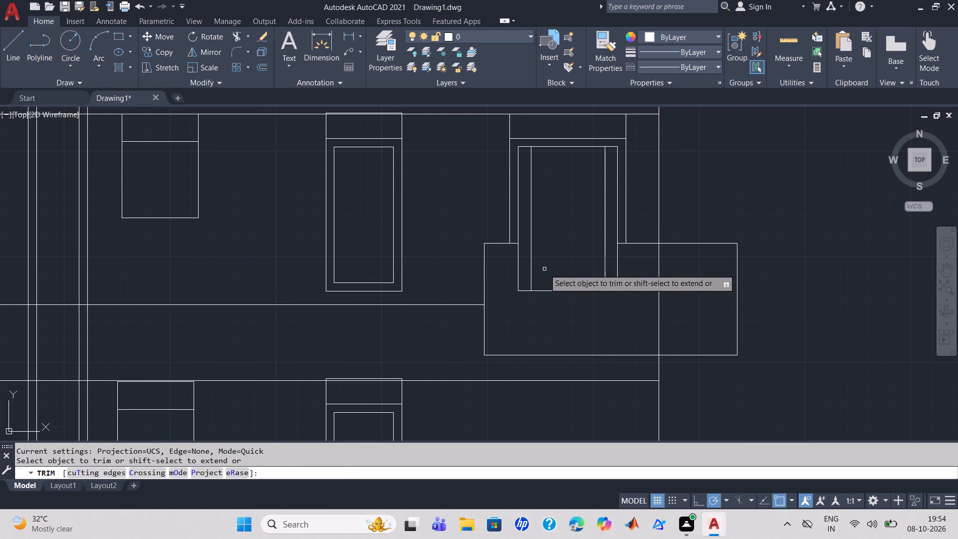
shift+click(502, 244)
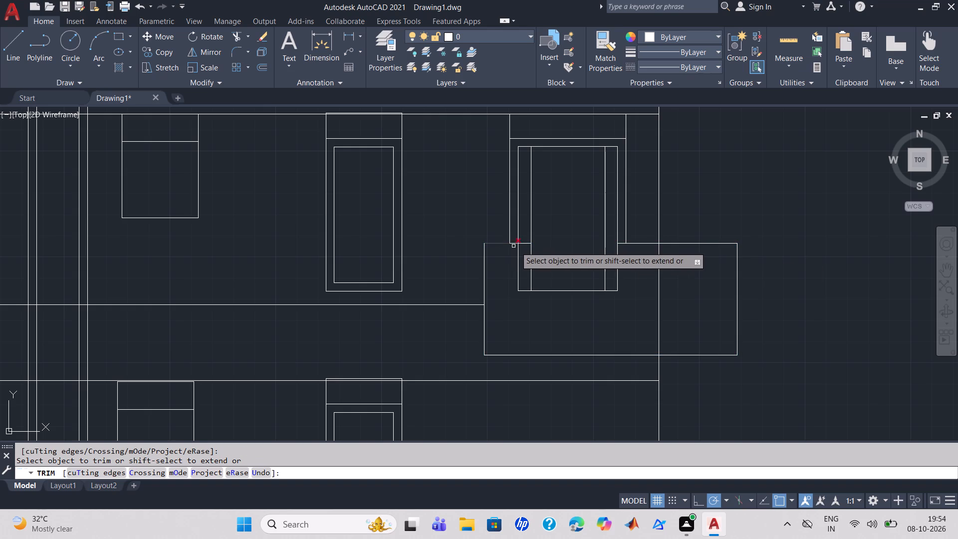
shift+click(646, 243)
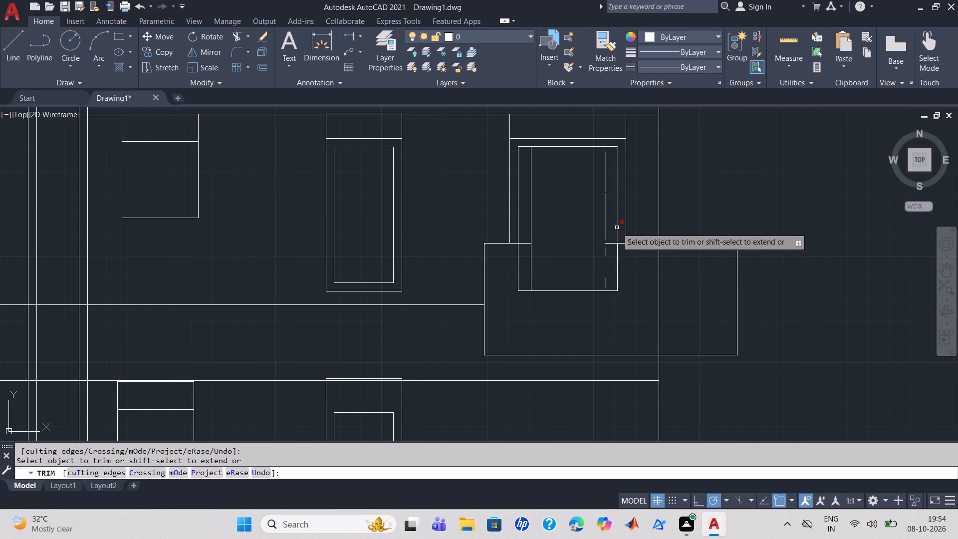
Trim the offset lines above the wide rectangle's top edge, and the inner frame's sides and bottom-edge ends outside the offset lines below it.
click(604, 230)
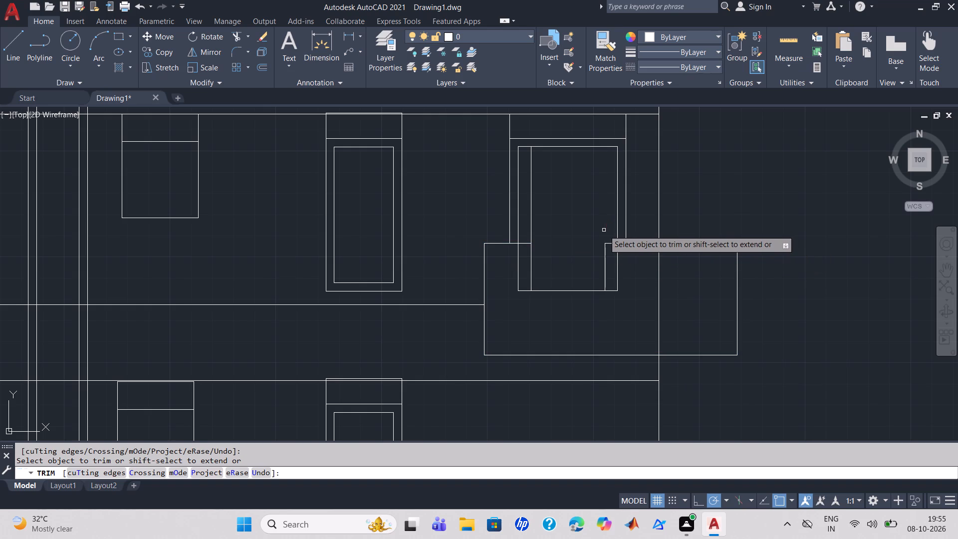
click(530, 227)
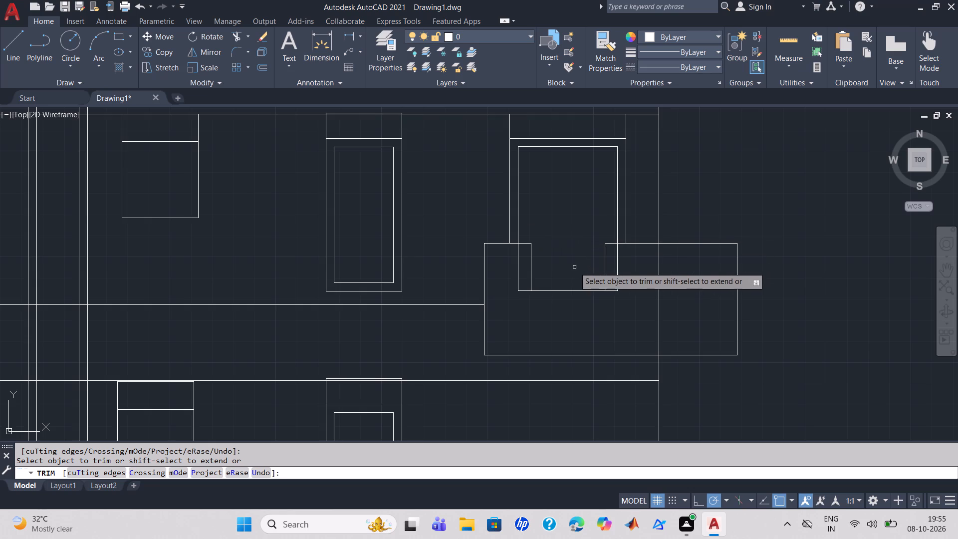
click(516, 276)
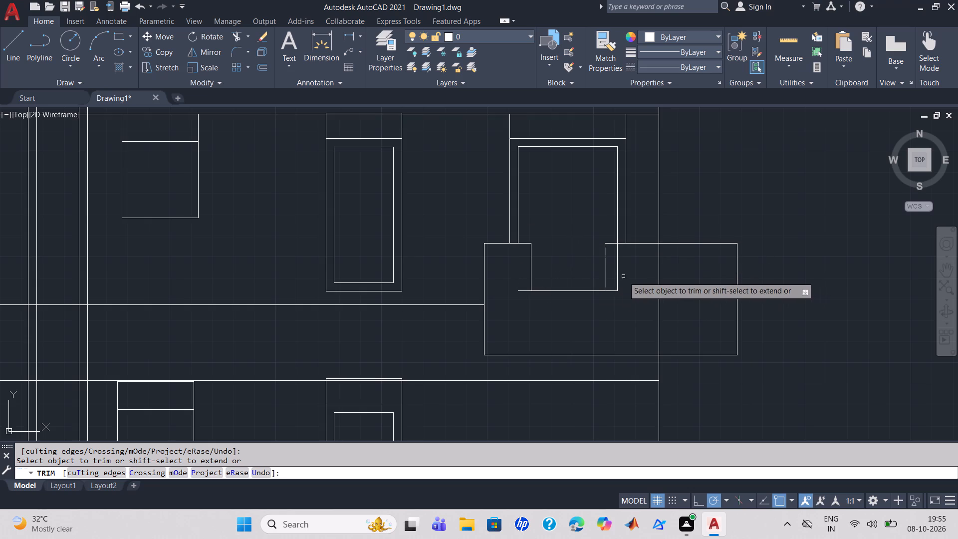
click(618, 276)
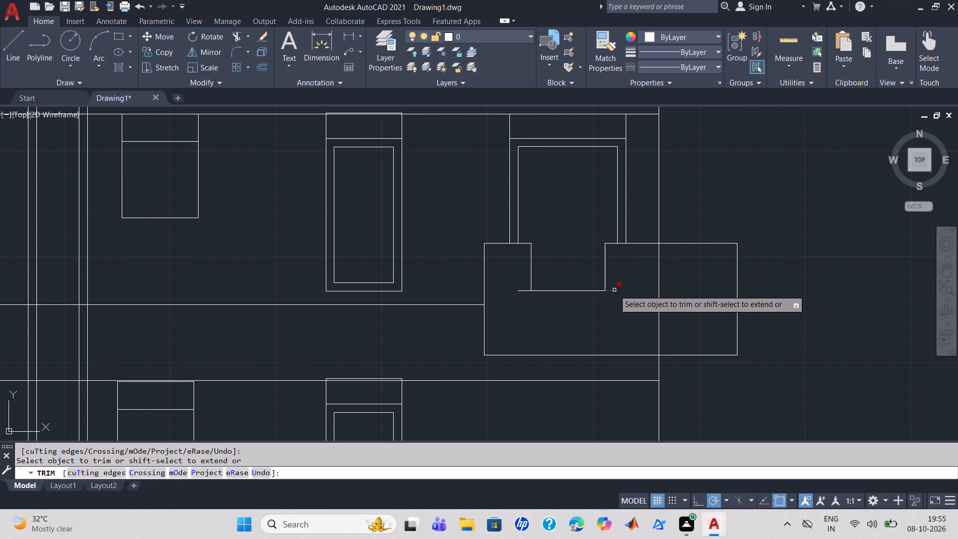
click(614, 290)
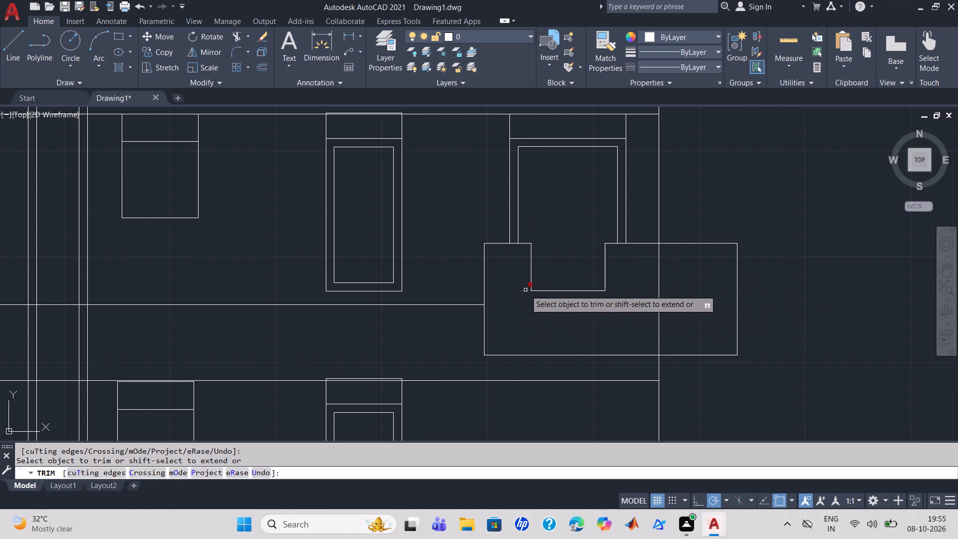
click(526, 290)
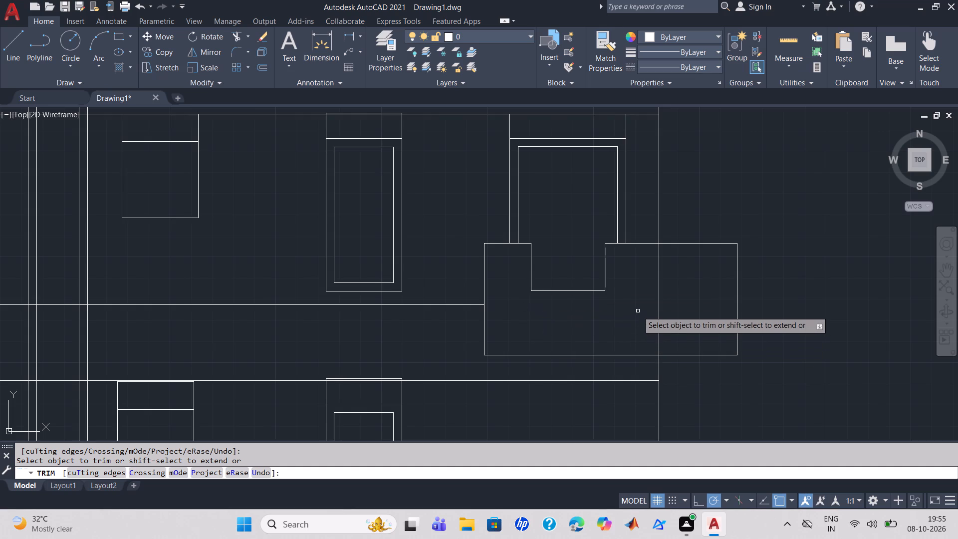
key(Escape)
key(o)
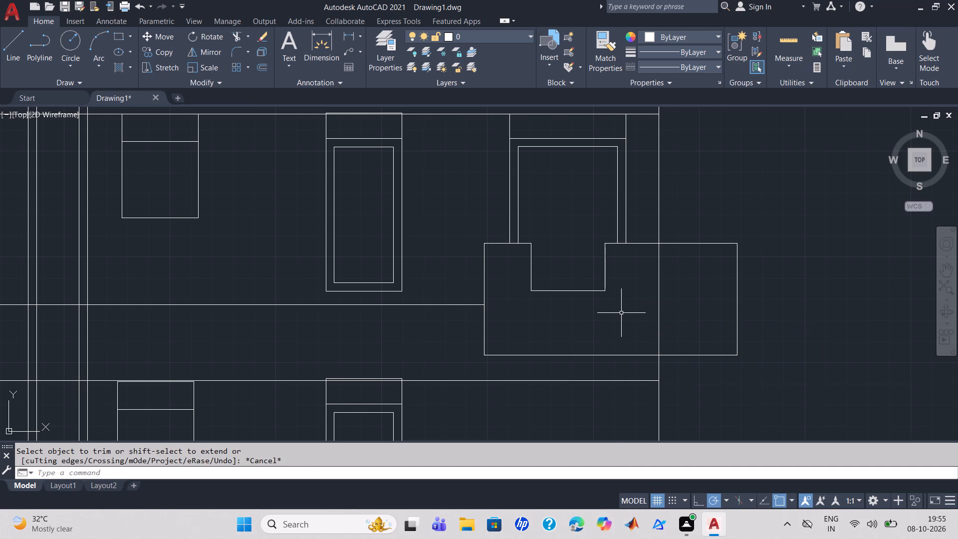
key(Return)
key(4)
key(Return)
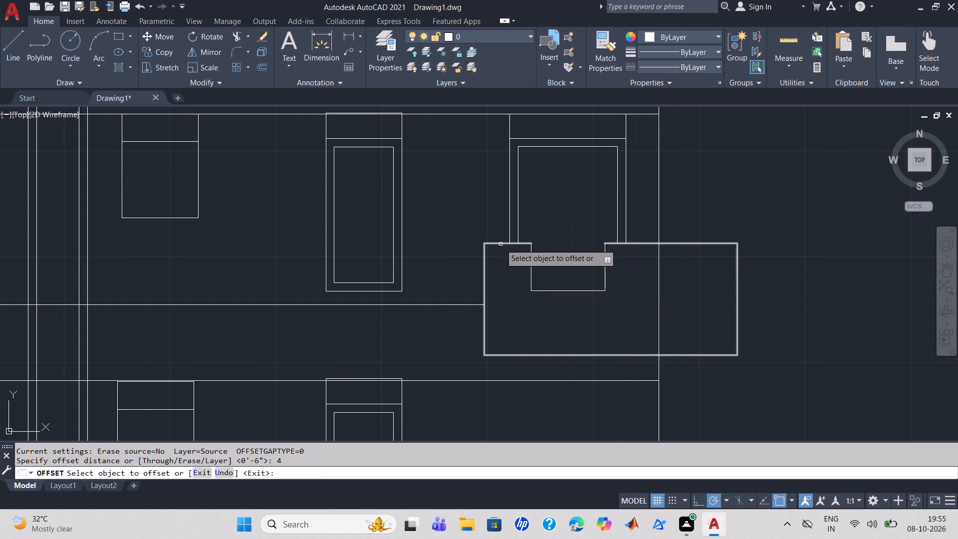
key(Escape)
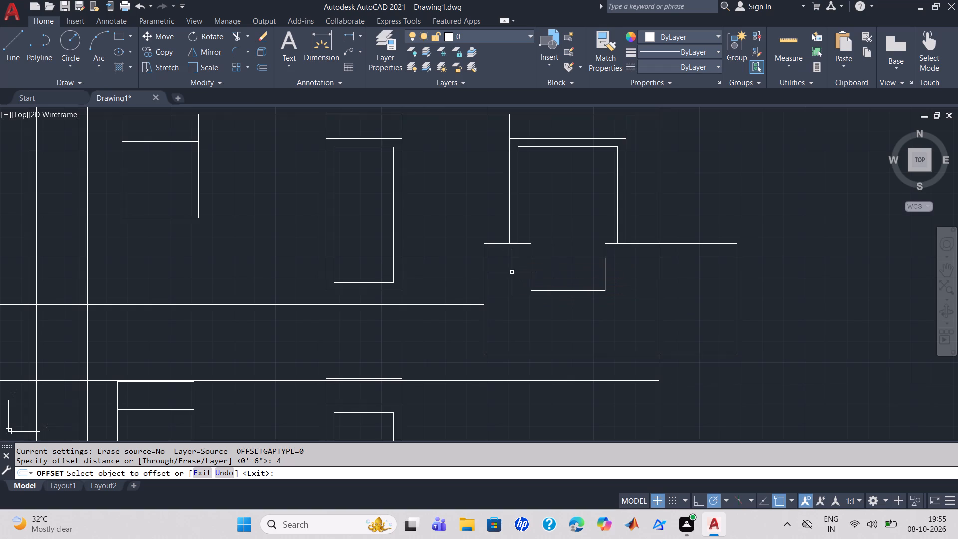
Explode the wide rectangle below the upper right window.
key(x)
key(Return)
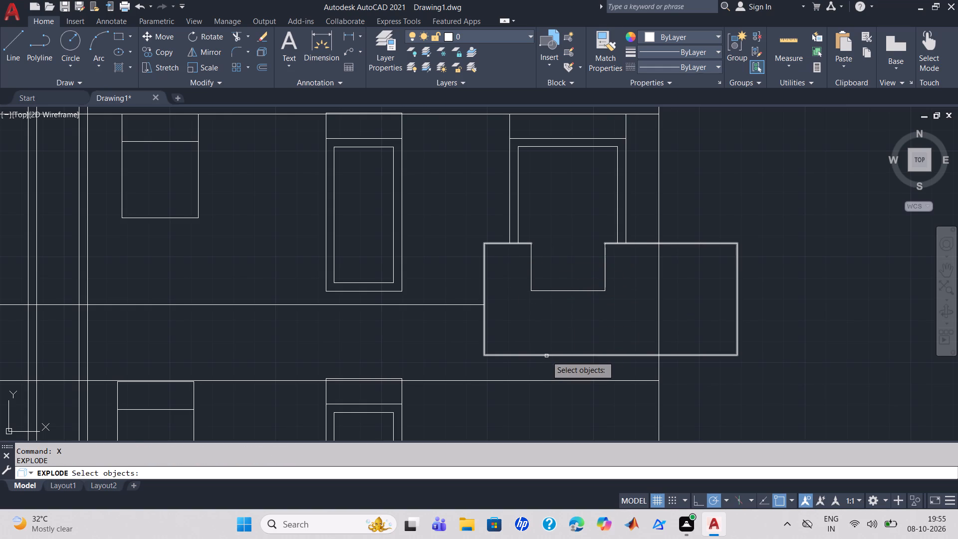
click(546, 356)
key(Return)
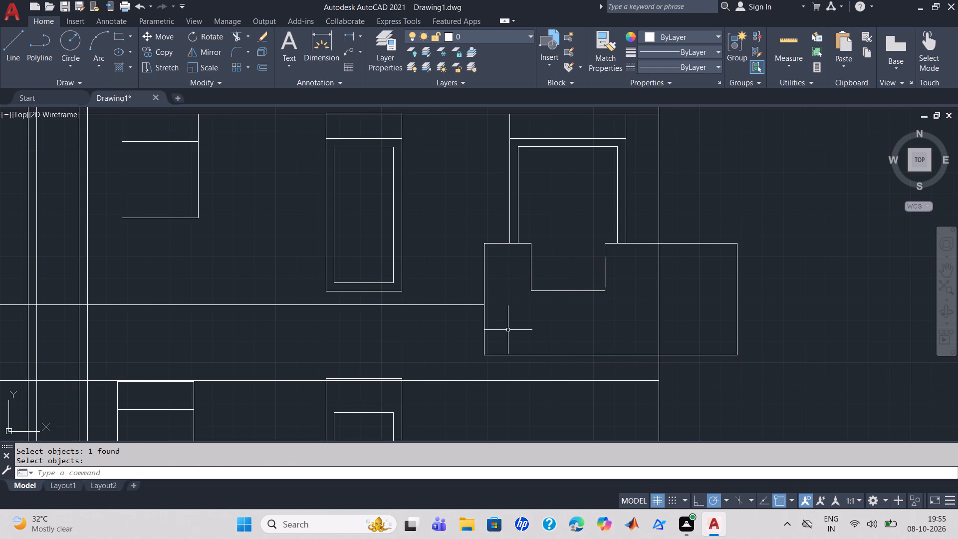
Offset both pieces of the wide rectangle's top edge 4" downward and the notch's bottom edge 4" upward.
key(o)
key(Return)
key(4)
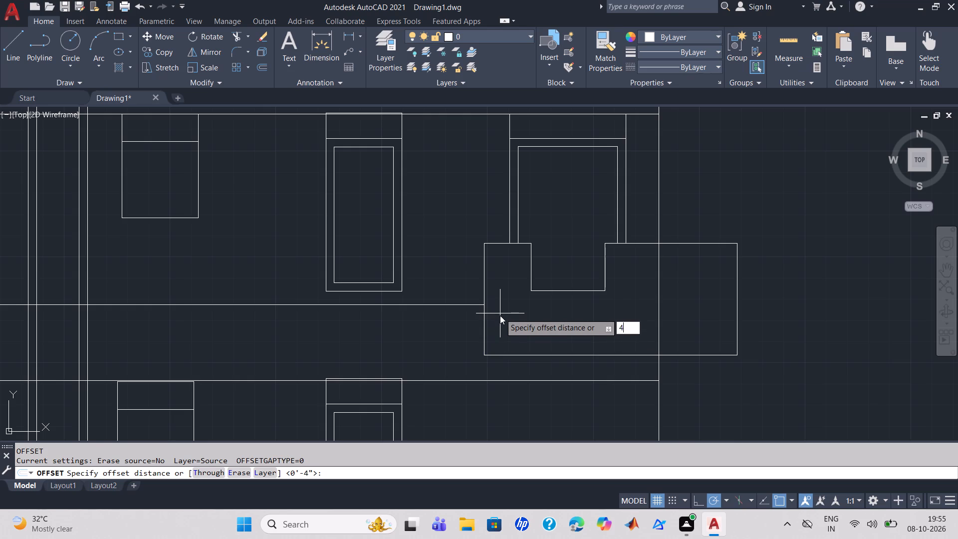
key(Return)
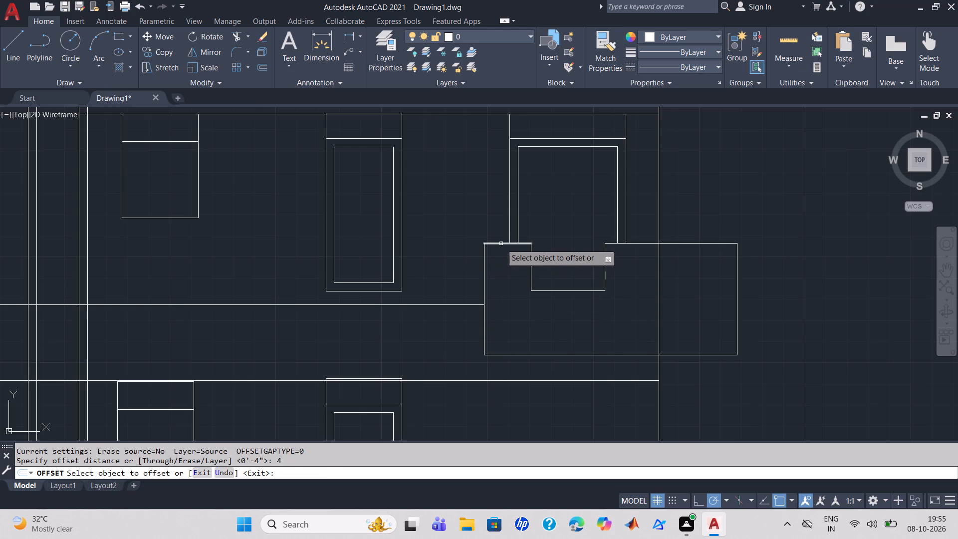
click(501, 244)
click(501, 259)
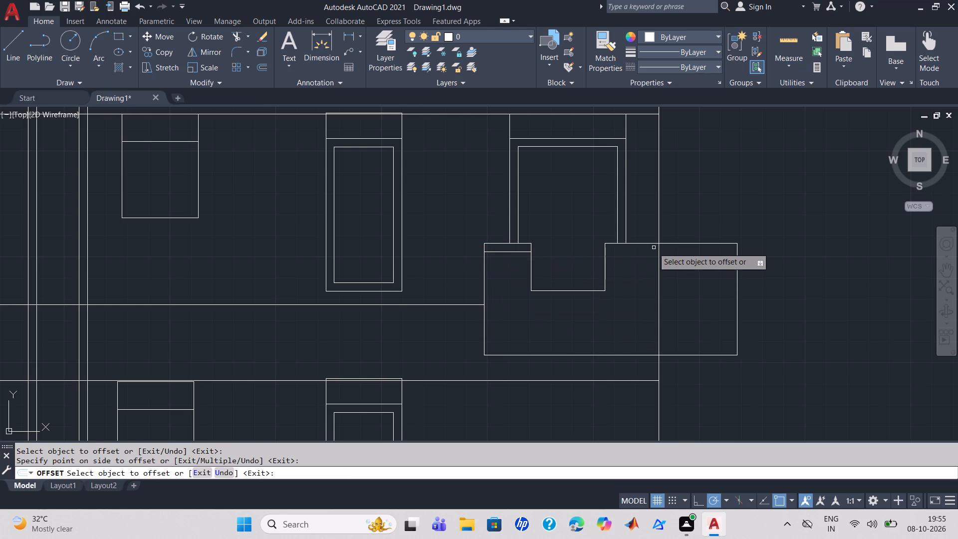
click(649, 244)
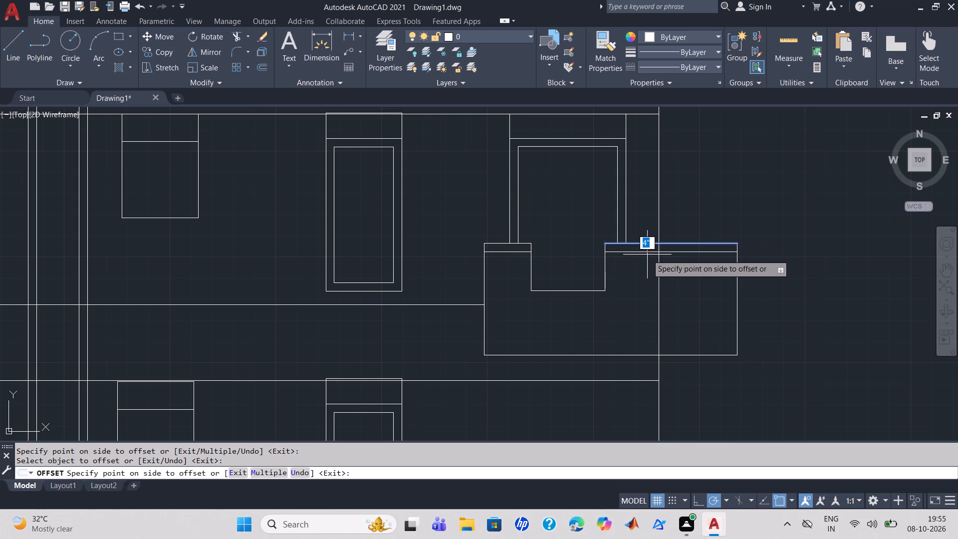
click(647, 255)
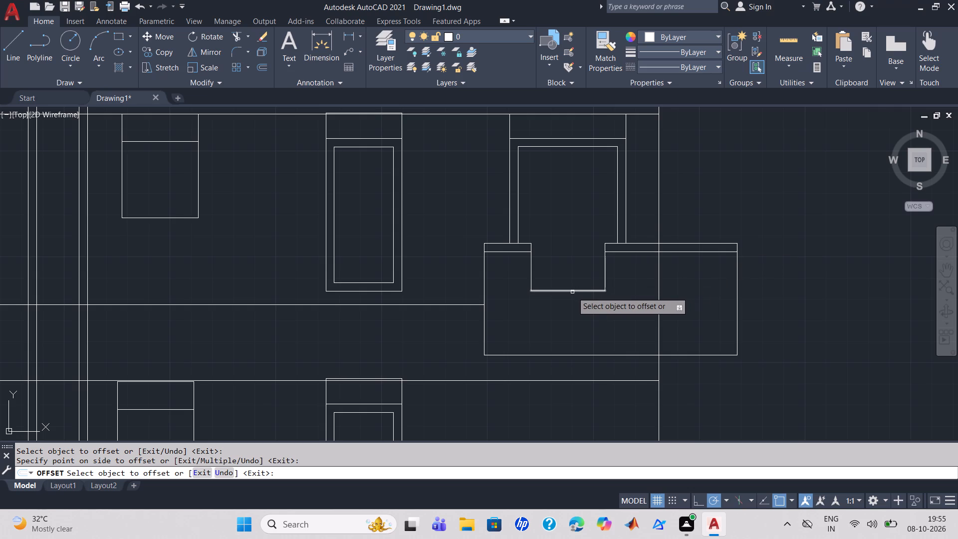
click(572, 292)
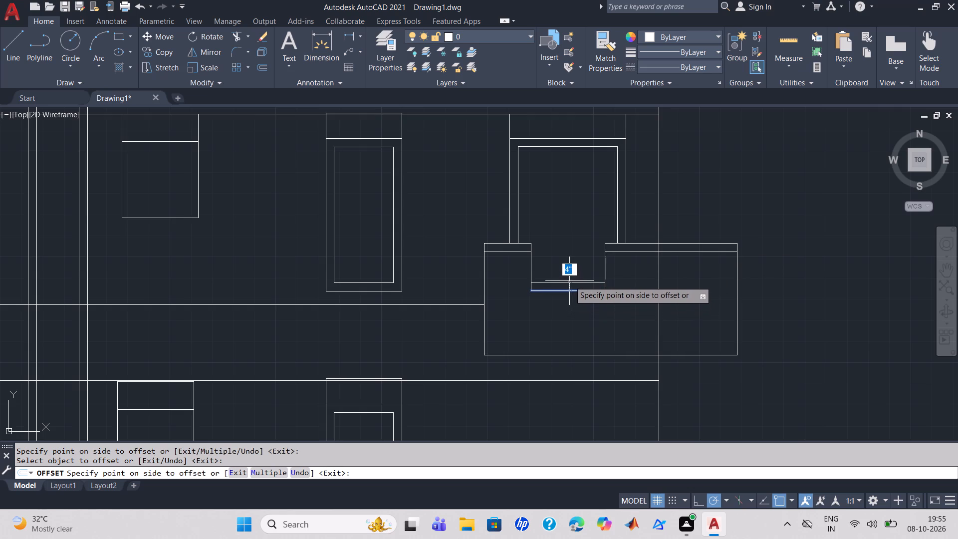
click(569, 281)
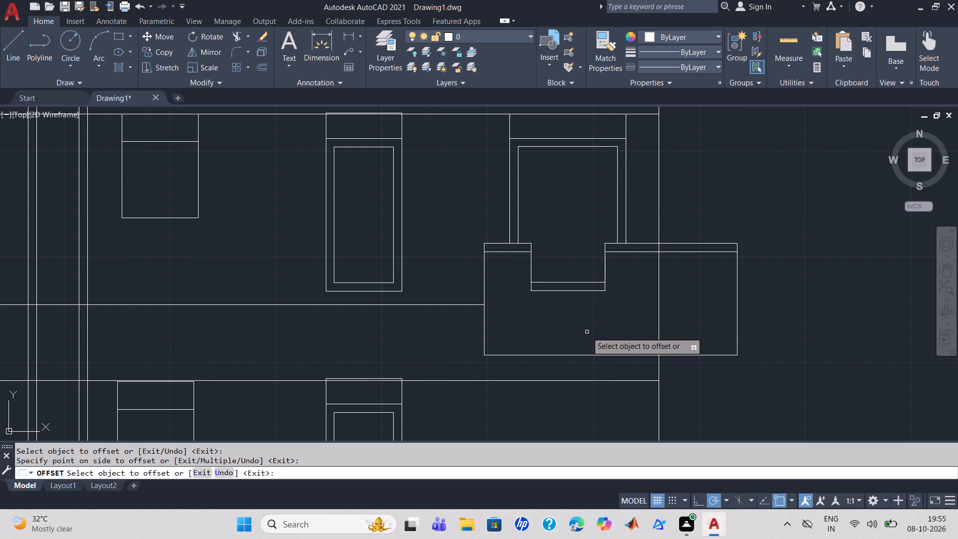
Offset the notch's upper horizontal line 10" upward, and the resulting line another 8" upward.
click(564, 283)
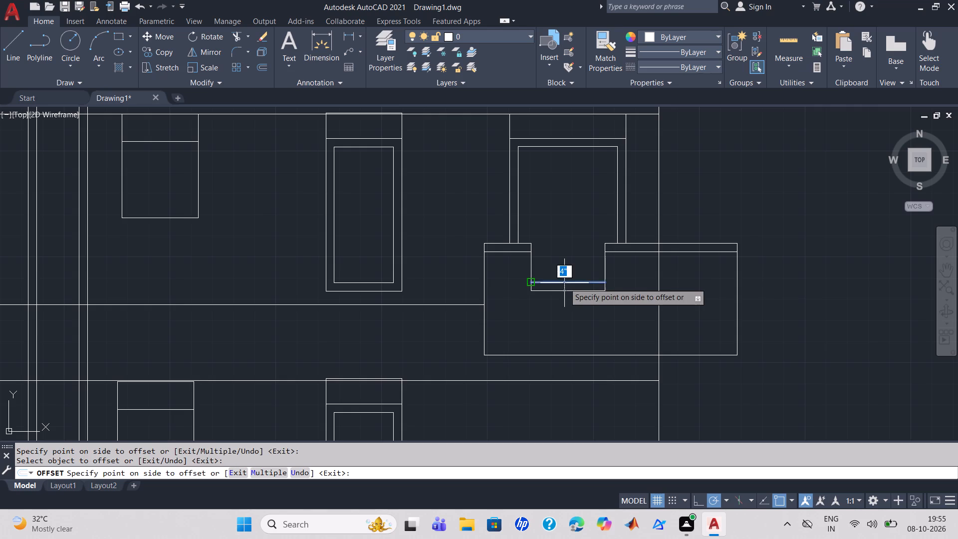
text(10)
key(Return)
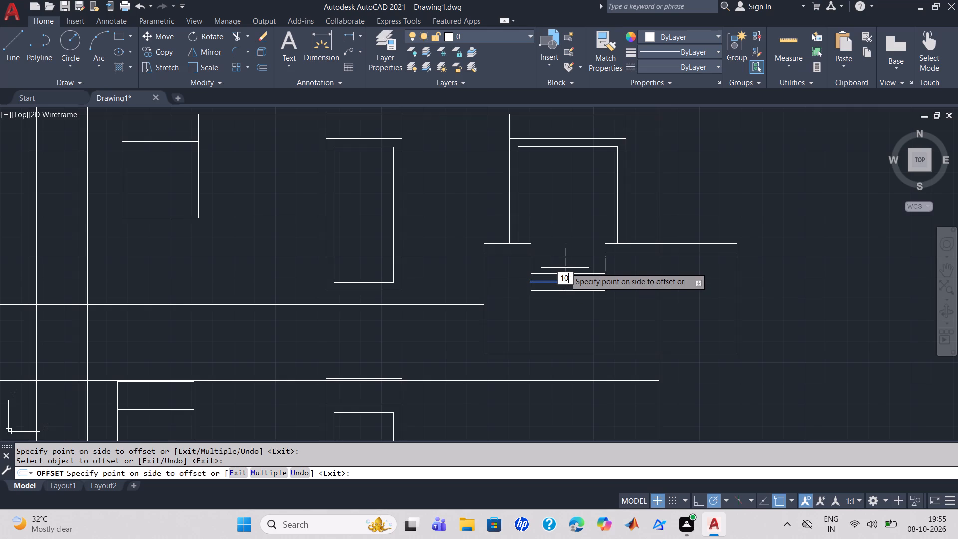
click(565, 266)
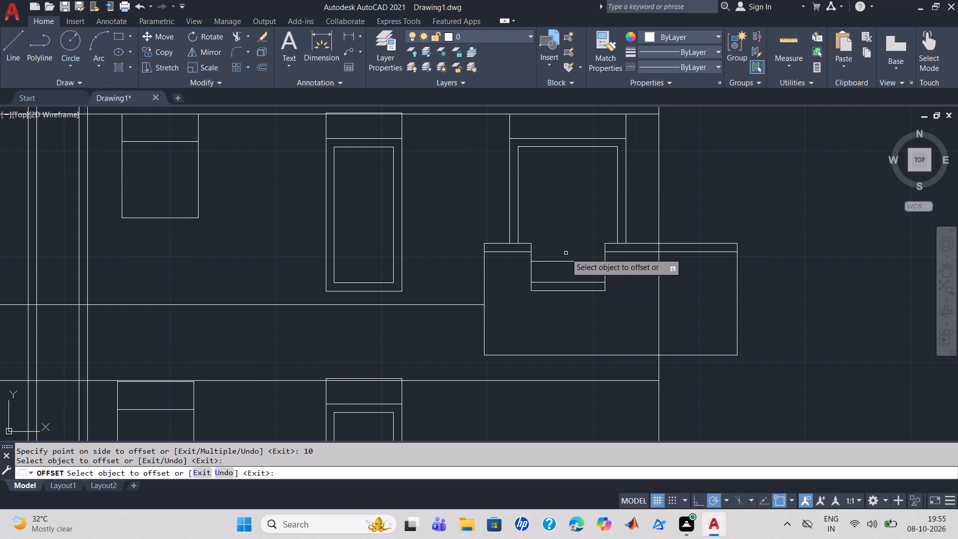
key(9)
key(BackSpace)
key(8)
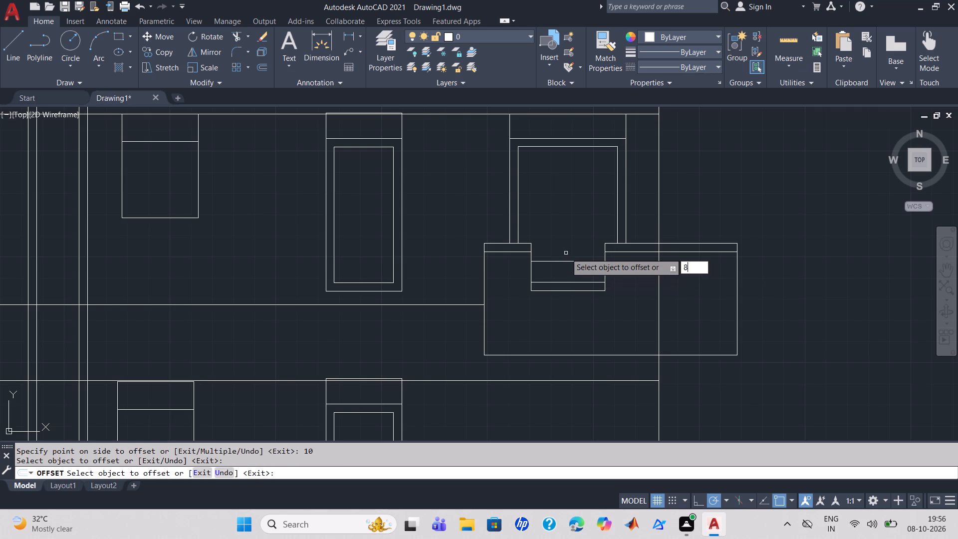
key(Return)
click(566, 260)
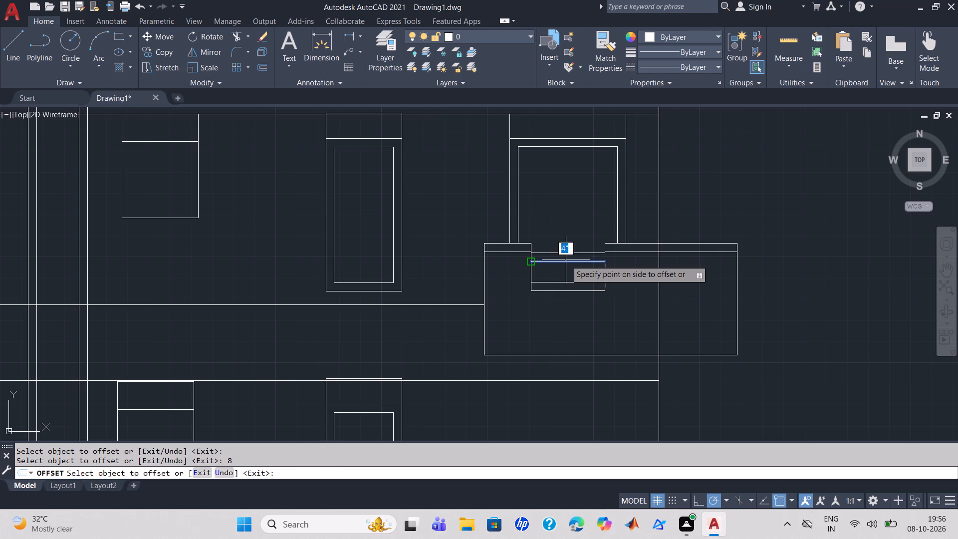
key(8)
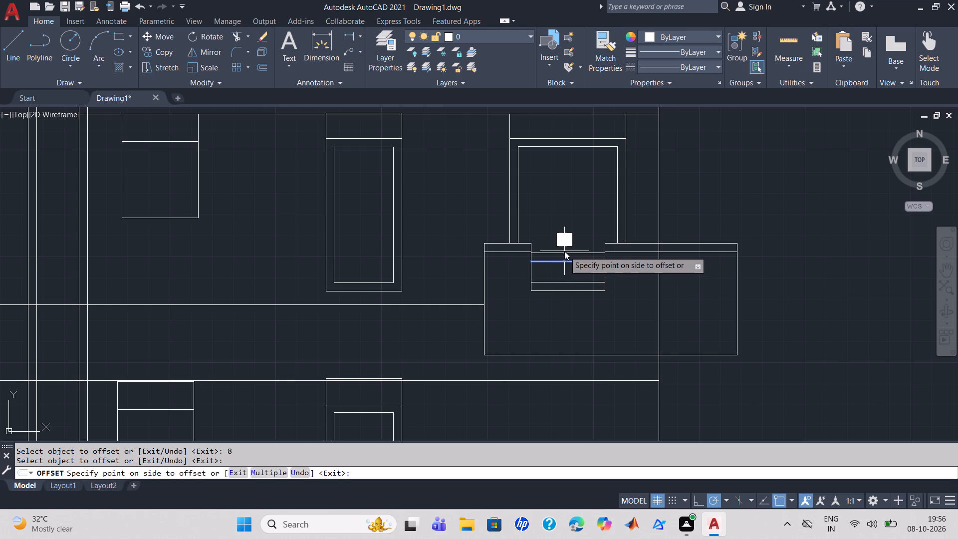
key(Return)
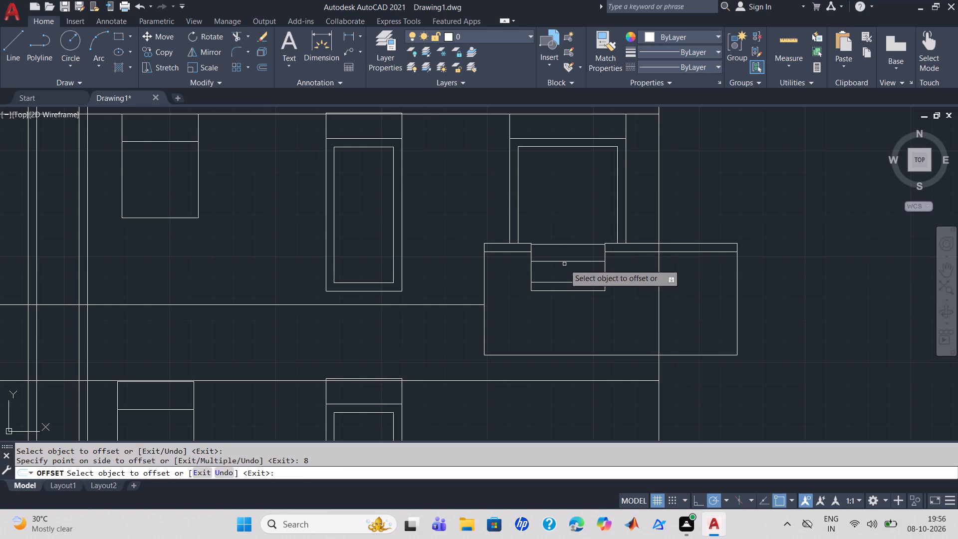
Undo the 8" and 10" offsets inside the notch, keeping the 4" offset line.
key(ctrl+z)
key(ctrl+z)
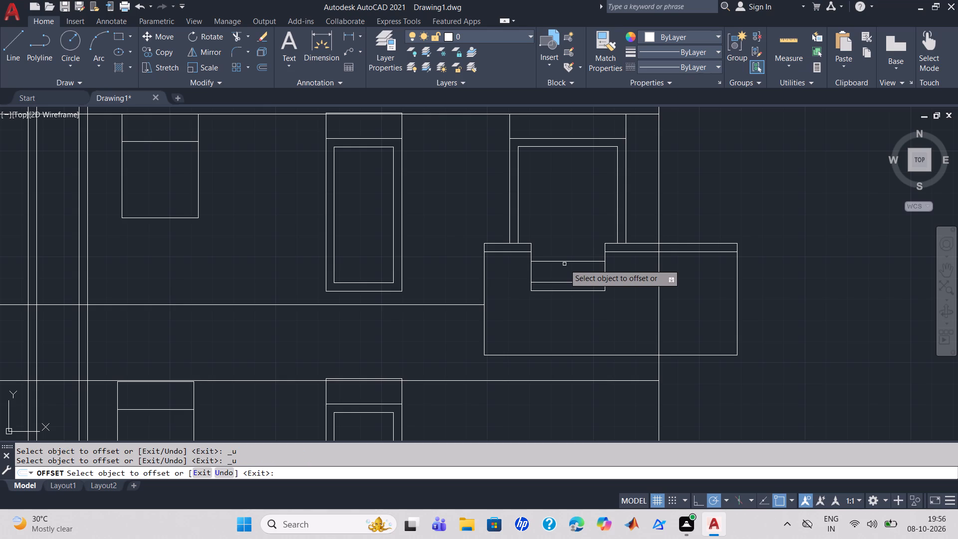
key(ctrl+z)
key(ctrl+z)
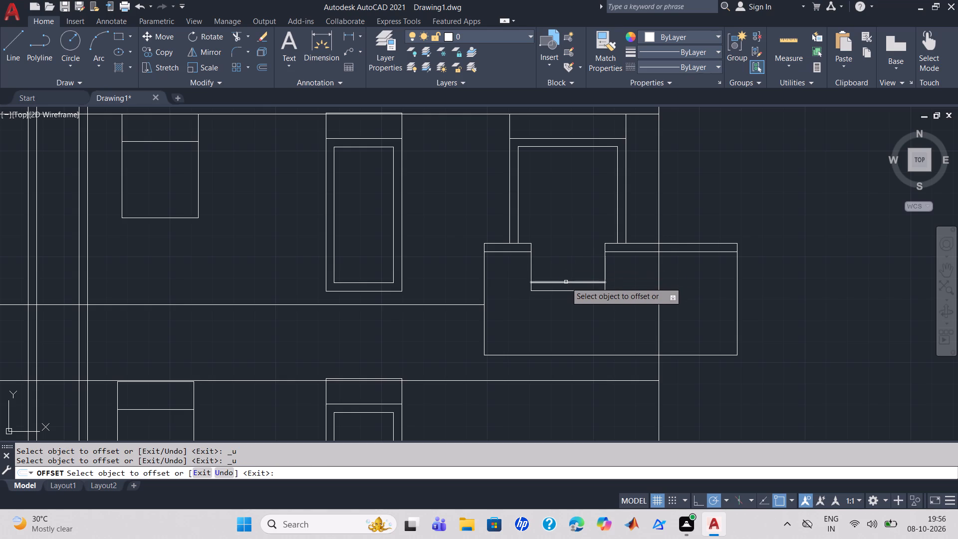
Offset the notch's 4" line 7" upward, and offset the resulting line another 7" upward.
click(566, 282)
key(7)
key(Return)
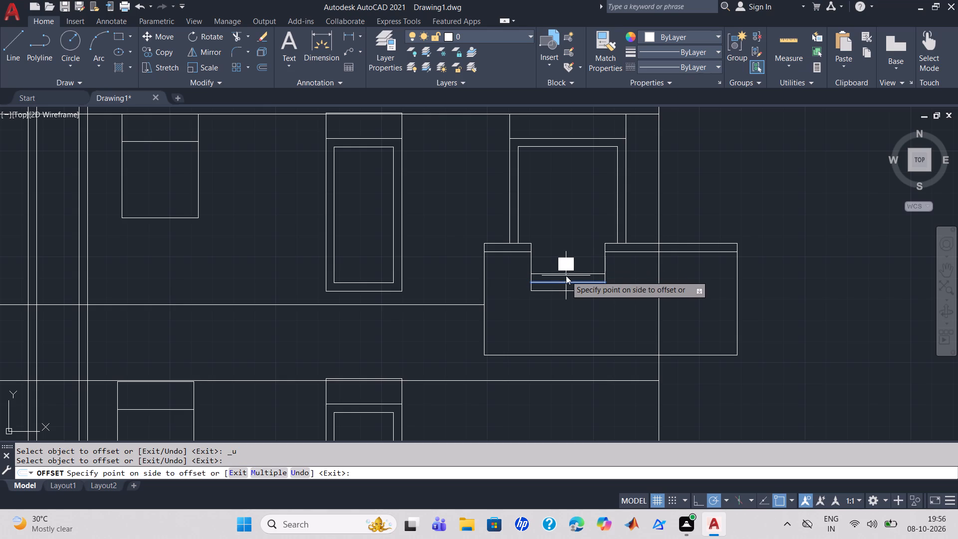
click(566, 275)
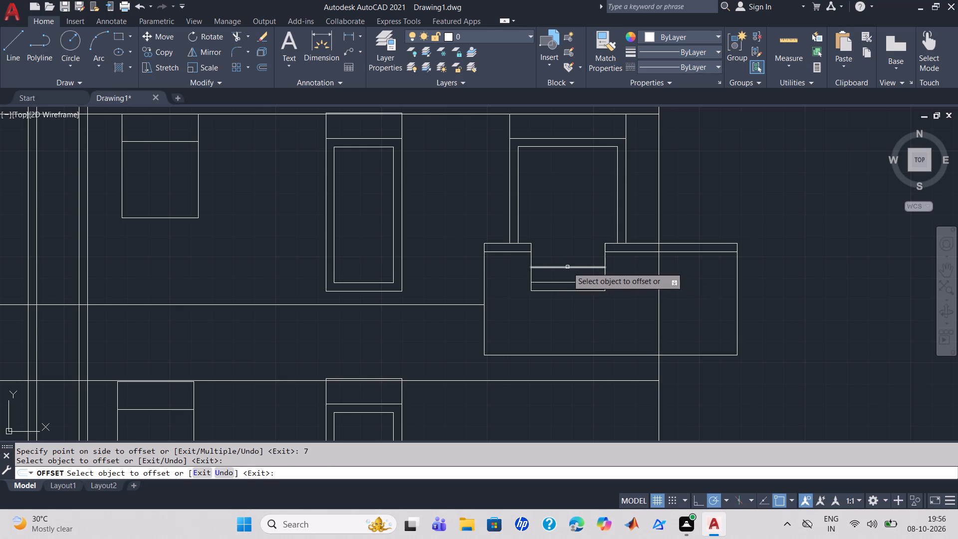
click(567, 267)
key(7)
key(Return)
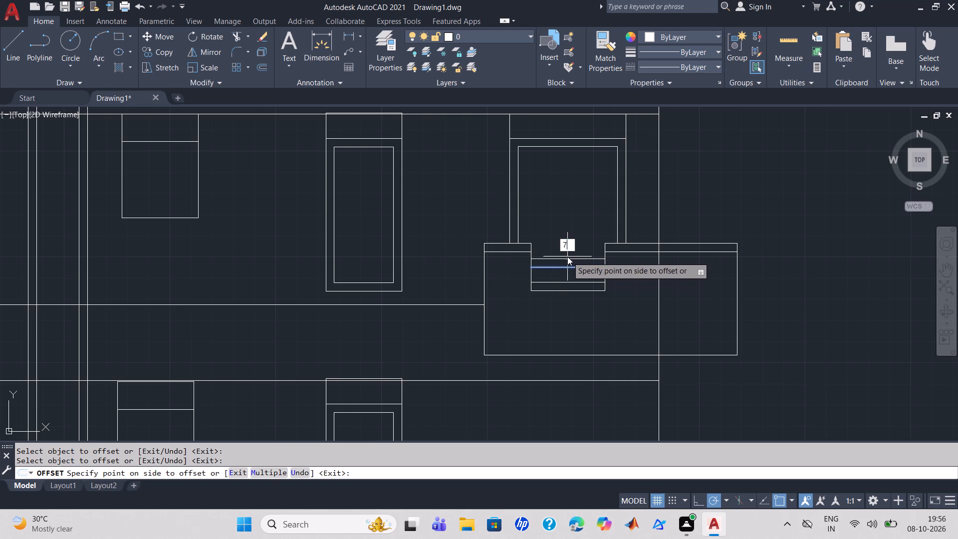
click(567, 257)
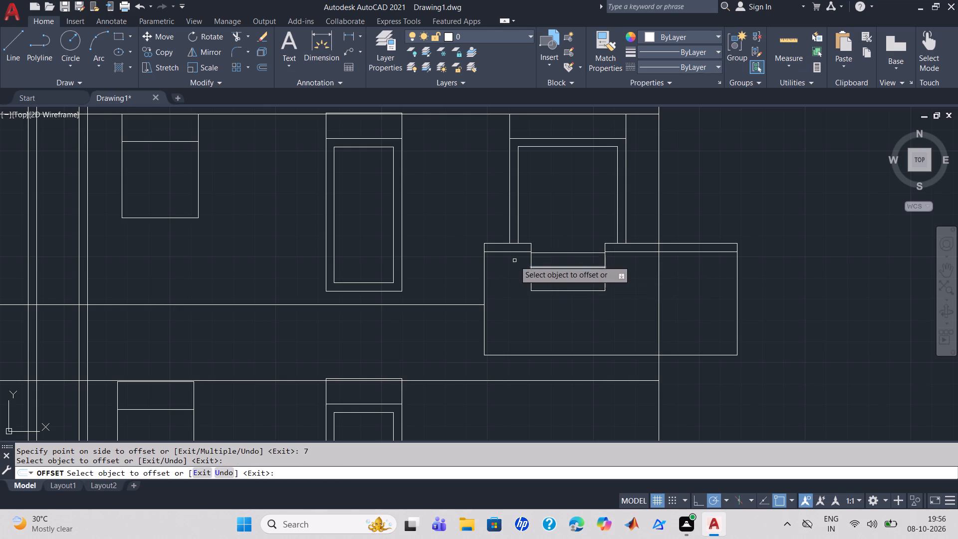
Offset both balcony top edge pieces 2" downward and the 4" line inside the notch 2" downward.
click(503, 243)
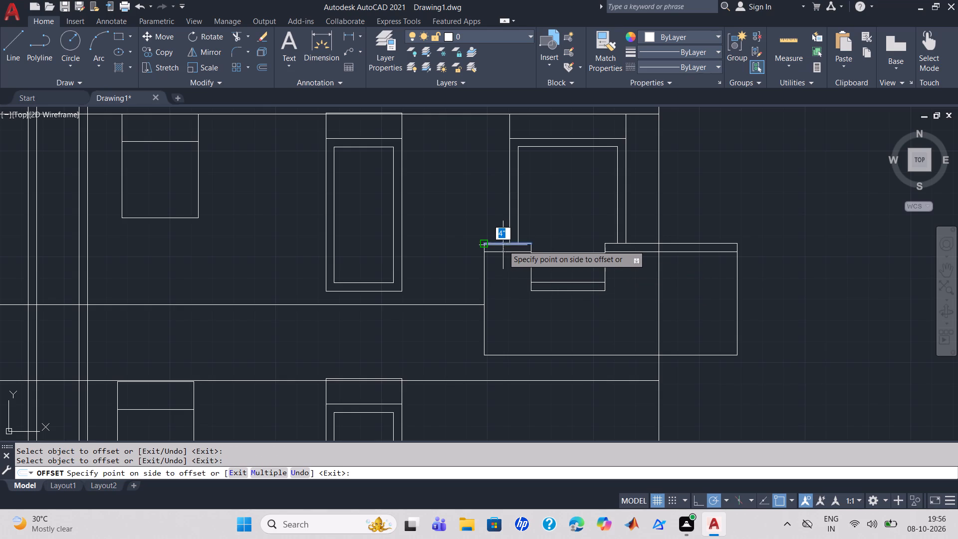
key(2)
key(Return)
click(503, 249)
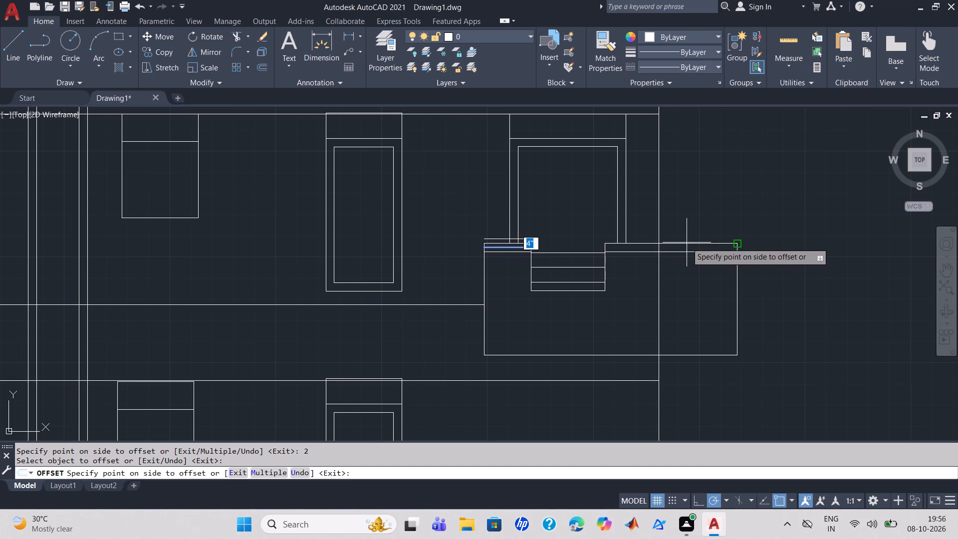
key(Escape)
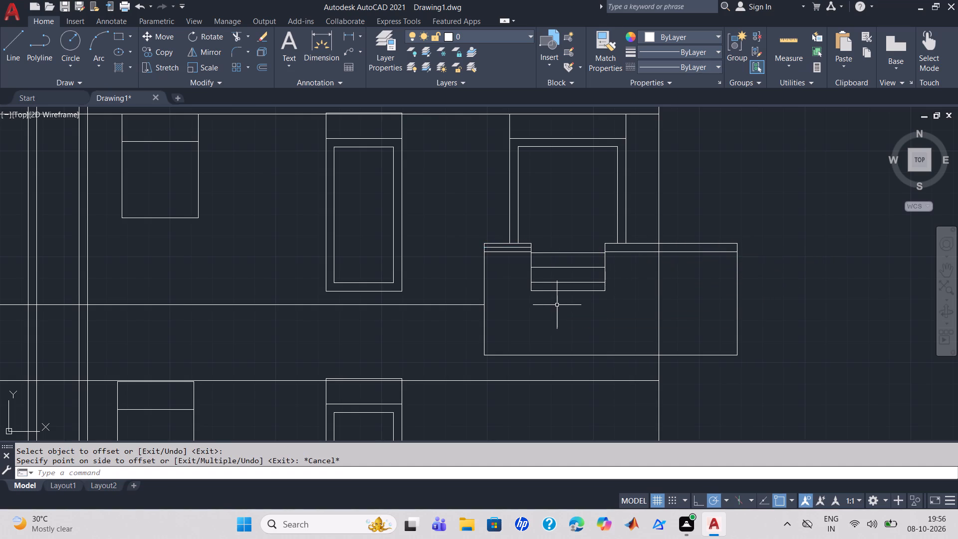
key(space)
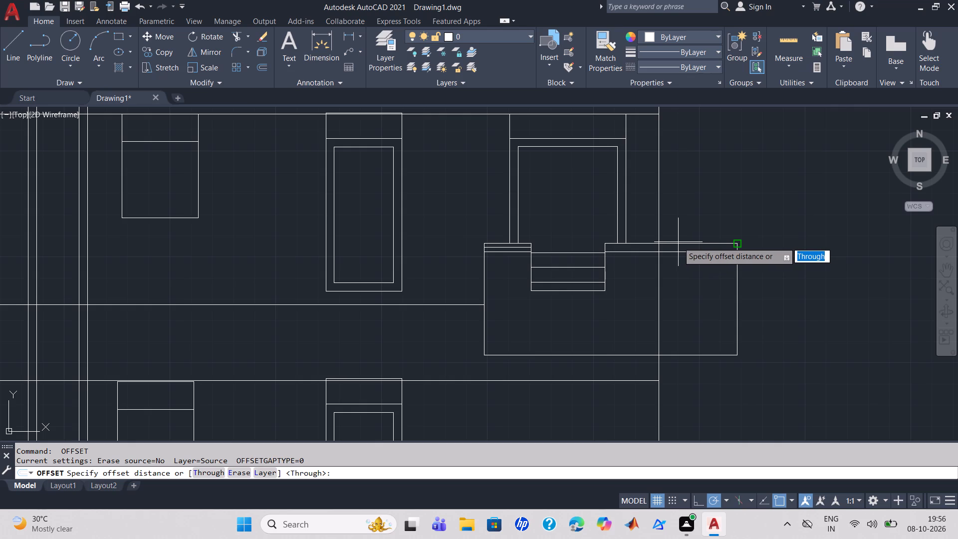
key(2)
key(Return)
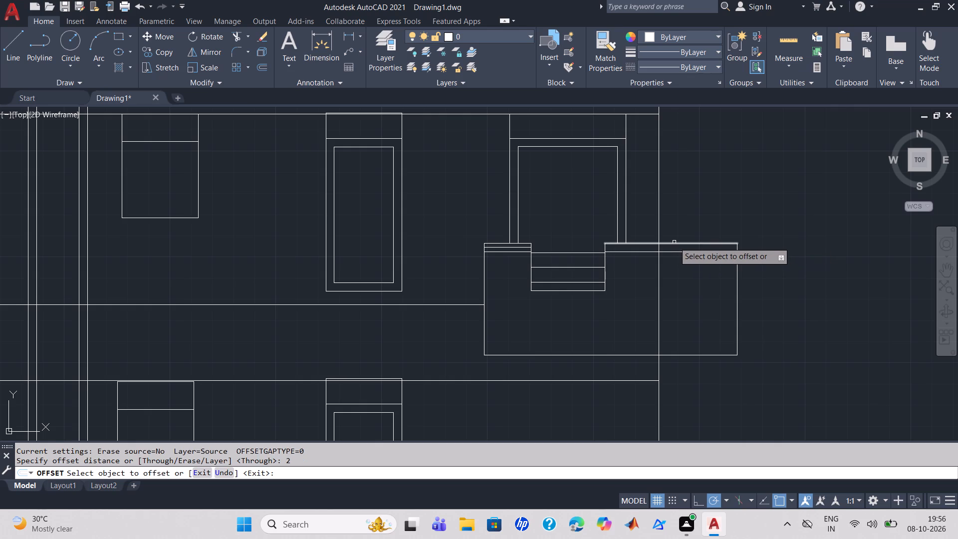
click(674, 242)
click(673, 251)
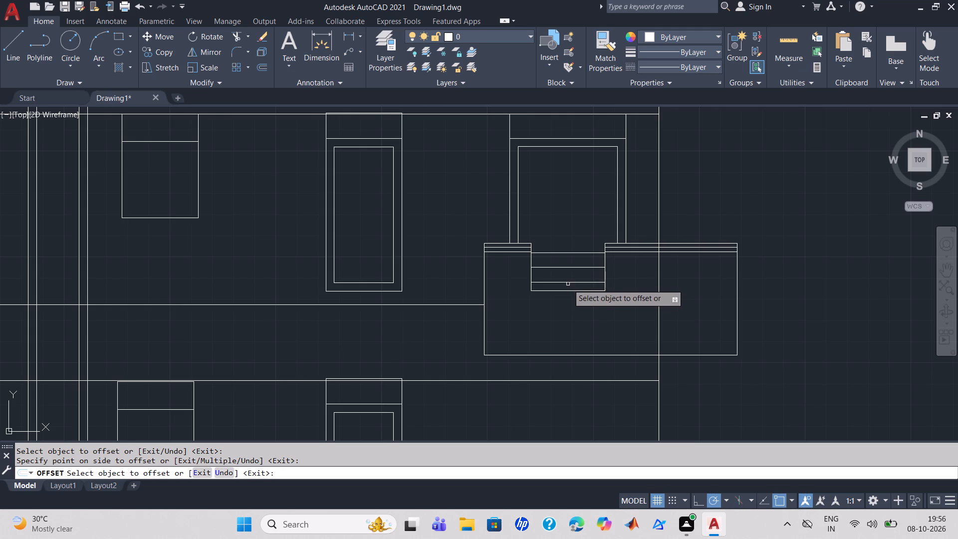
click(570, 282)
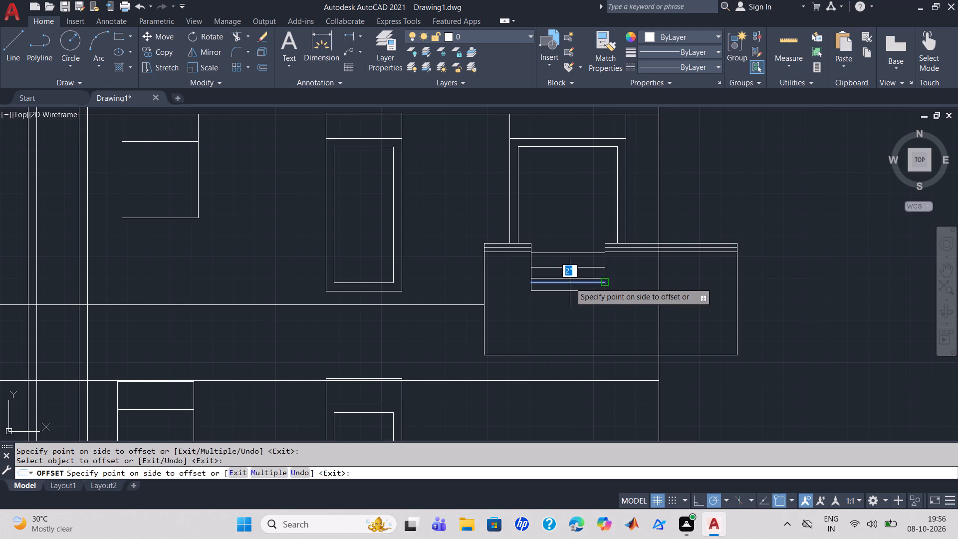
click(570, 287)
key(Escape)
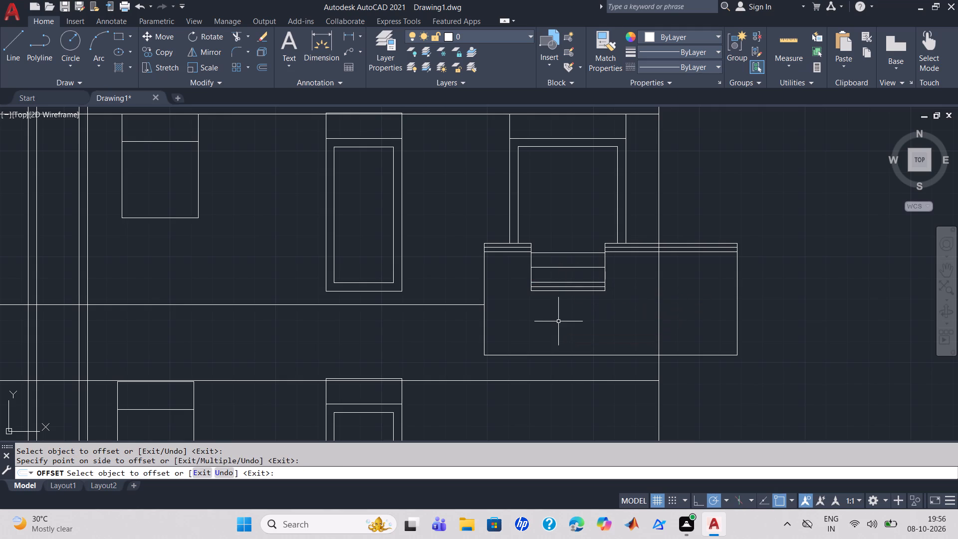
Trim away the 4" offset lines beneath both balcony top edge pieces, keeping the 2" lines.
text(TR)
key(Return)
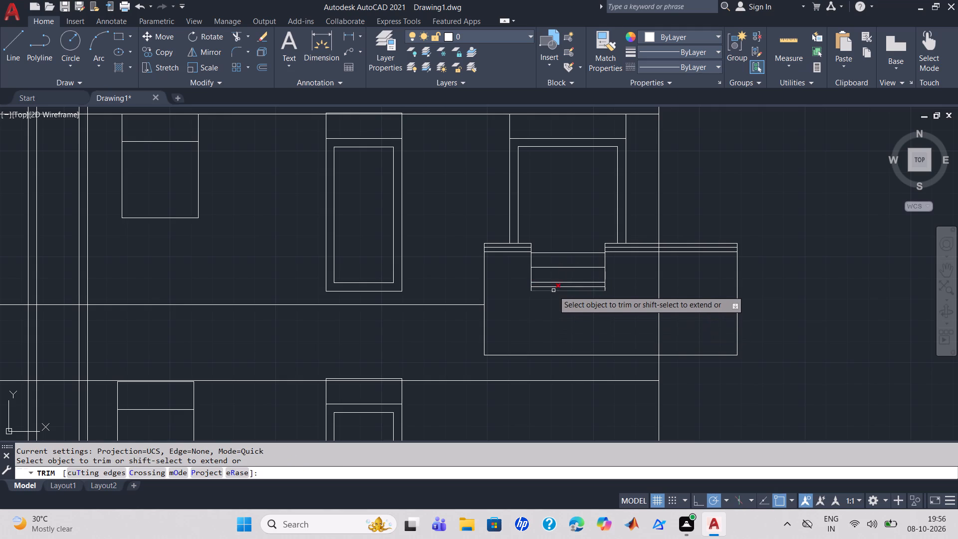
click(510, 253)
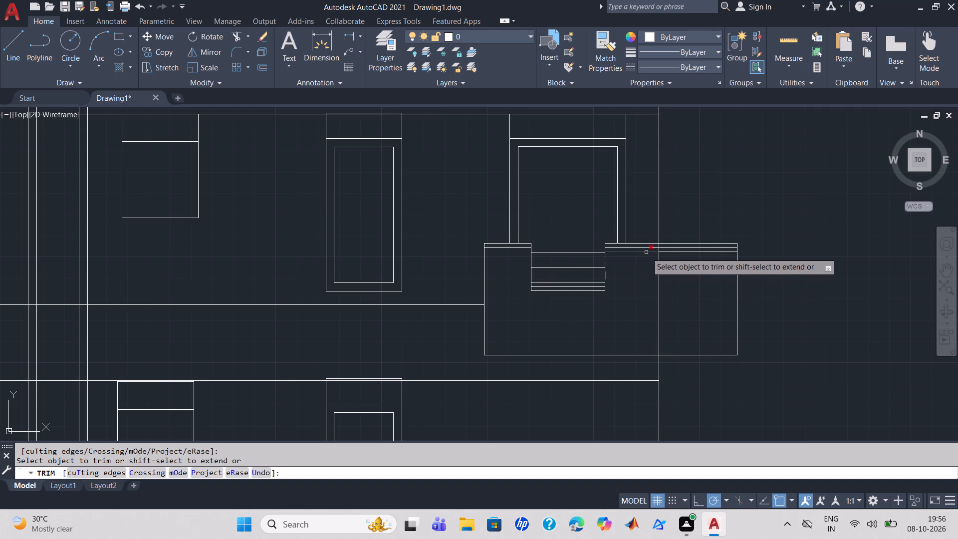
click(646, 253)
click(695, 252)
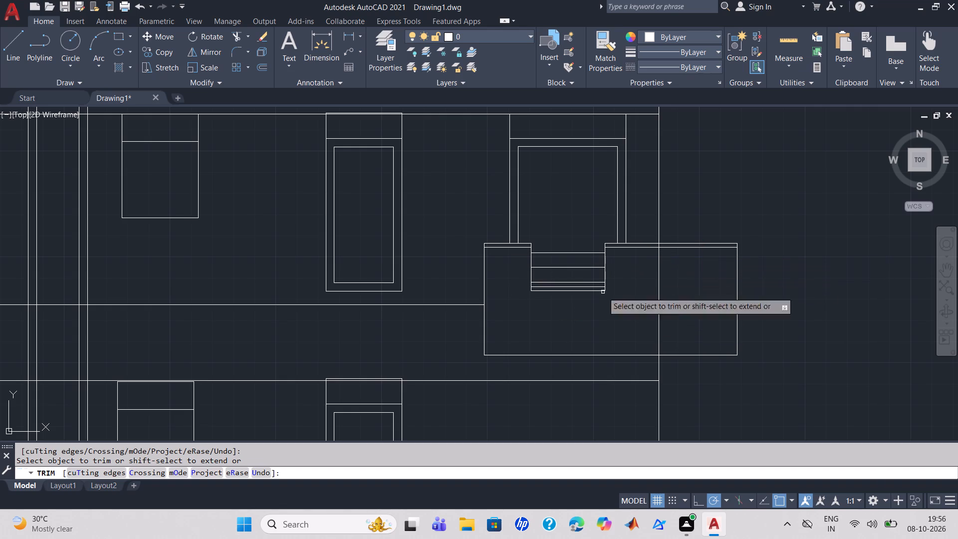
Trim away the notch's bottom edge and the two short side stubs below its 2" offset line.
scroll(549, 298, up, 2)
click(559, 284)
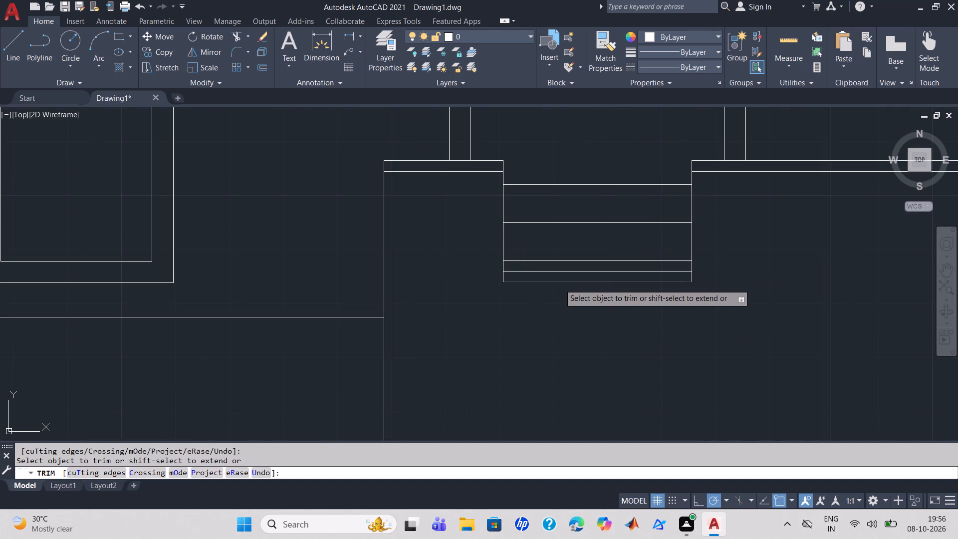
click(503, 280)
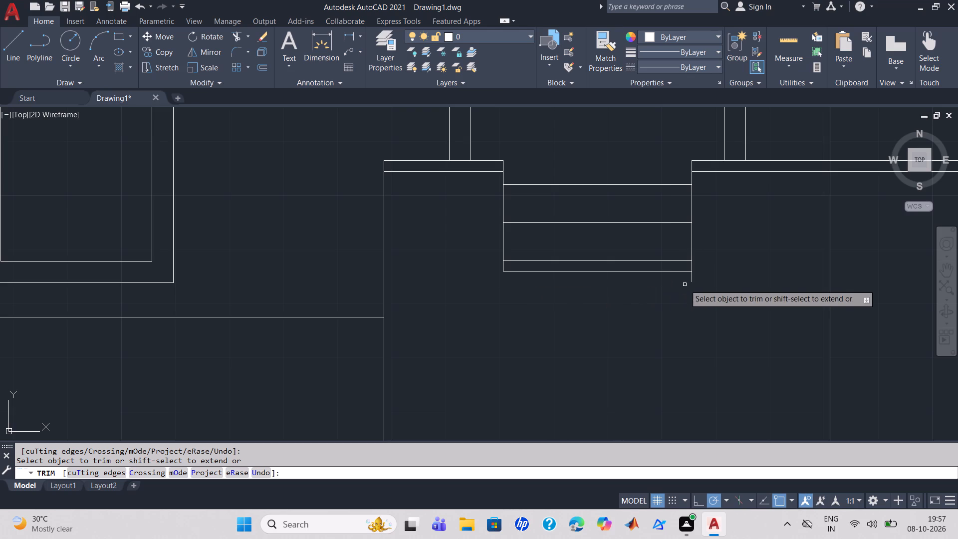
click(692, 280)
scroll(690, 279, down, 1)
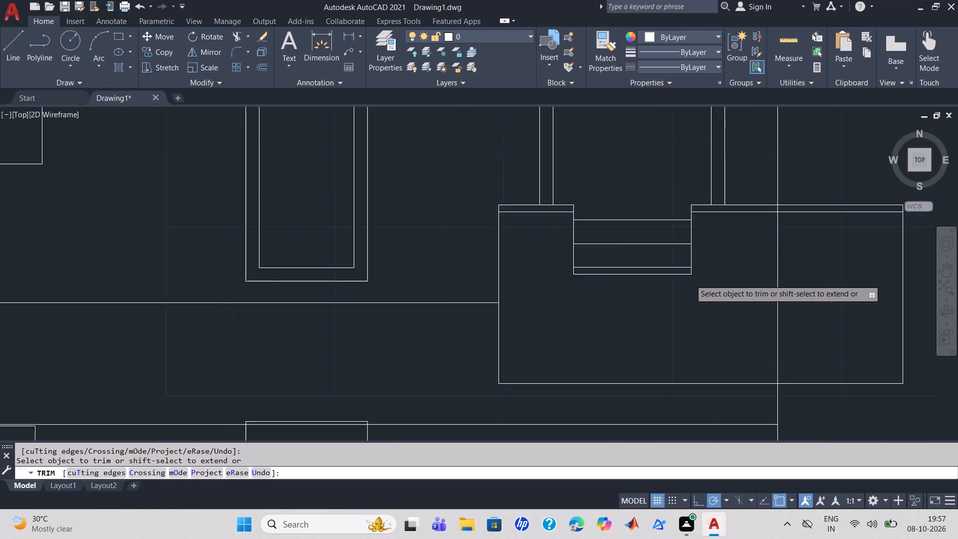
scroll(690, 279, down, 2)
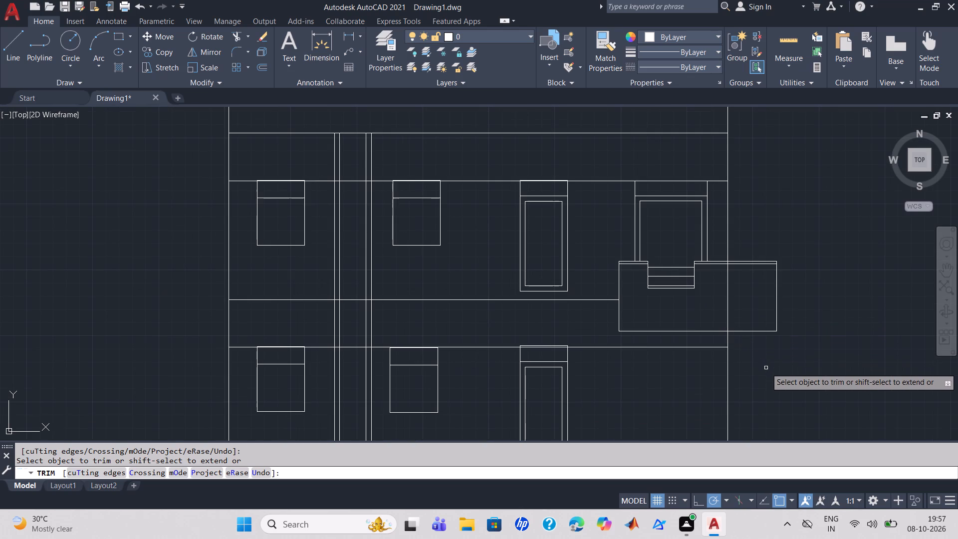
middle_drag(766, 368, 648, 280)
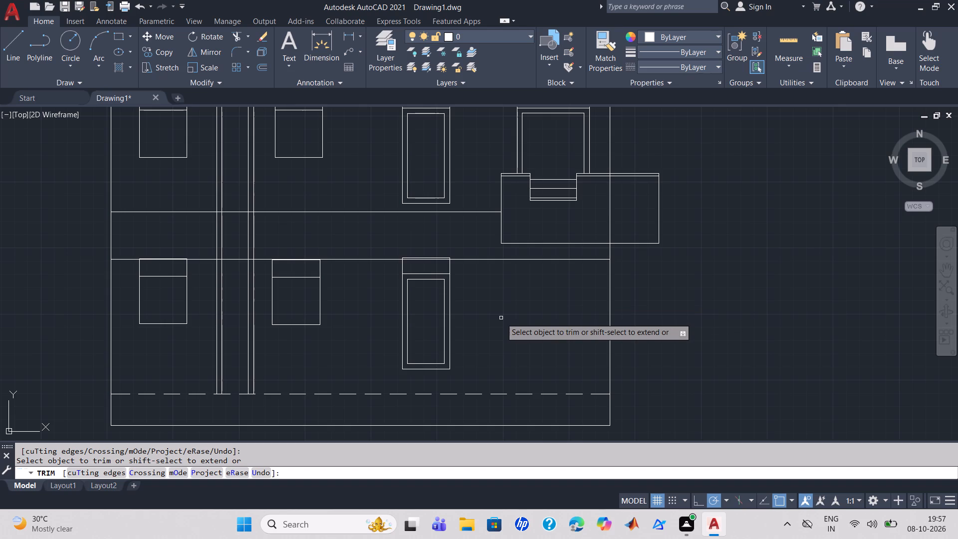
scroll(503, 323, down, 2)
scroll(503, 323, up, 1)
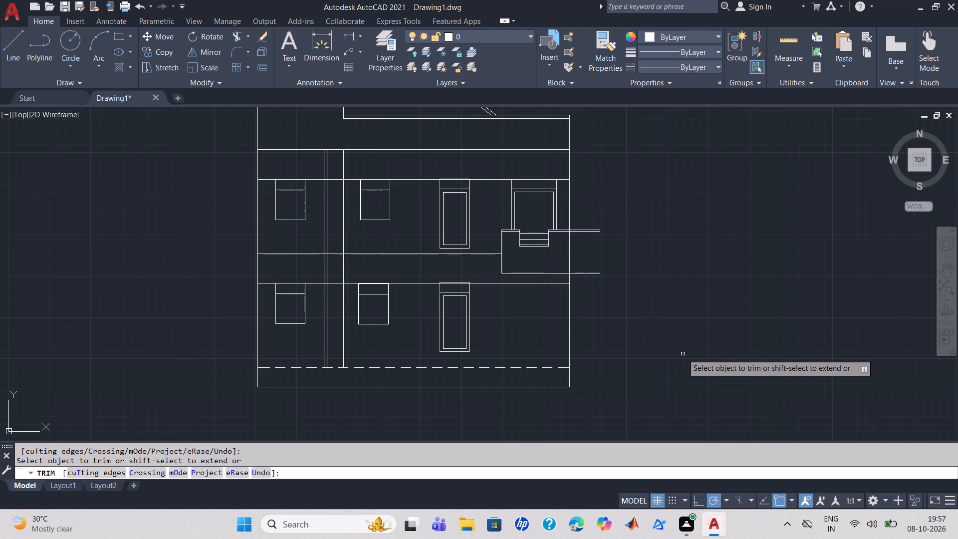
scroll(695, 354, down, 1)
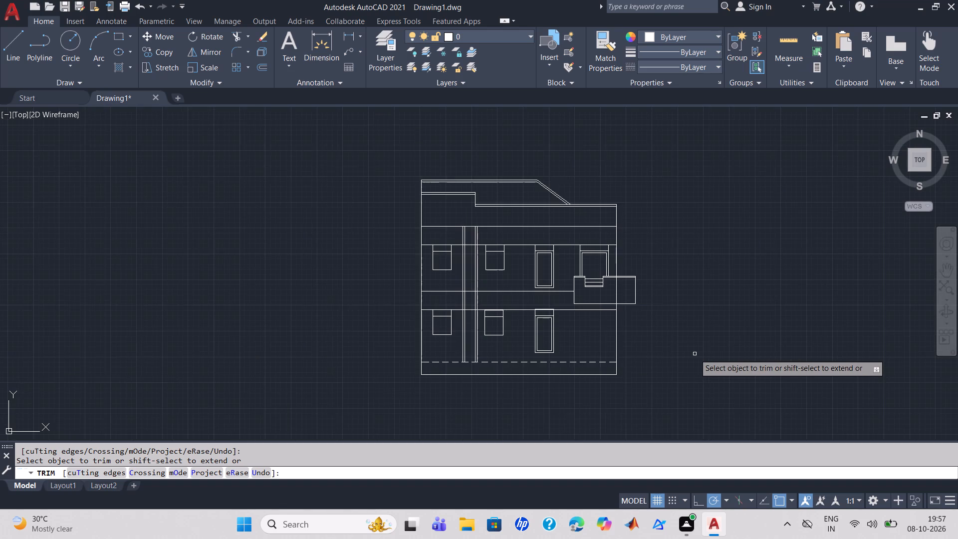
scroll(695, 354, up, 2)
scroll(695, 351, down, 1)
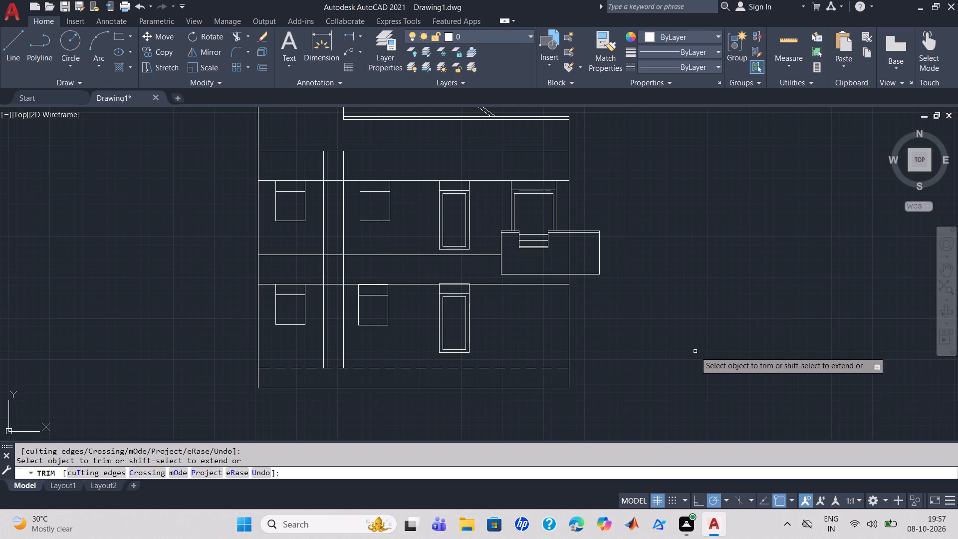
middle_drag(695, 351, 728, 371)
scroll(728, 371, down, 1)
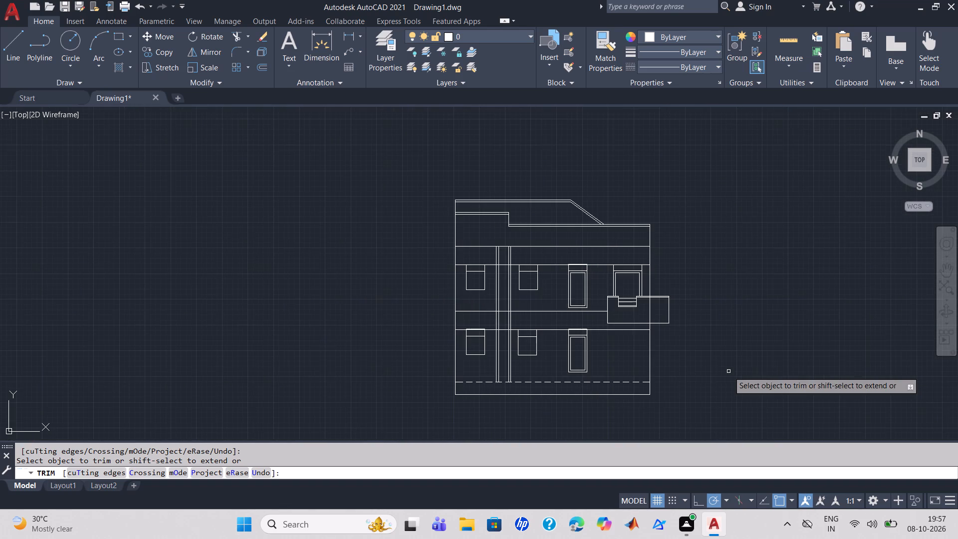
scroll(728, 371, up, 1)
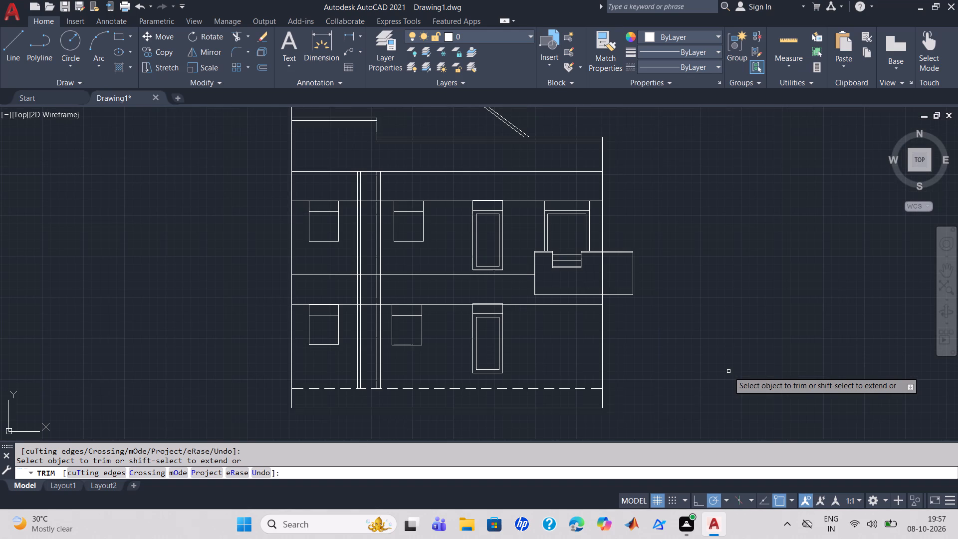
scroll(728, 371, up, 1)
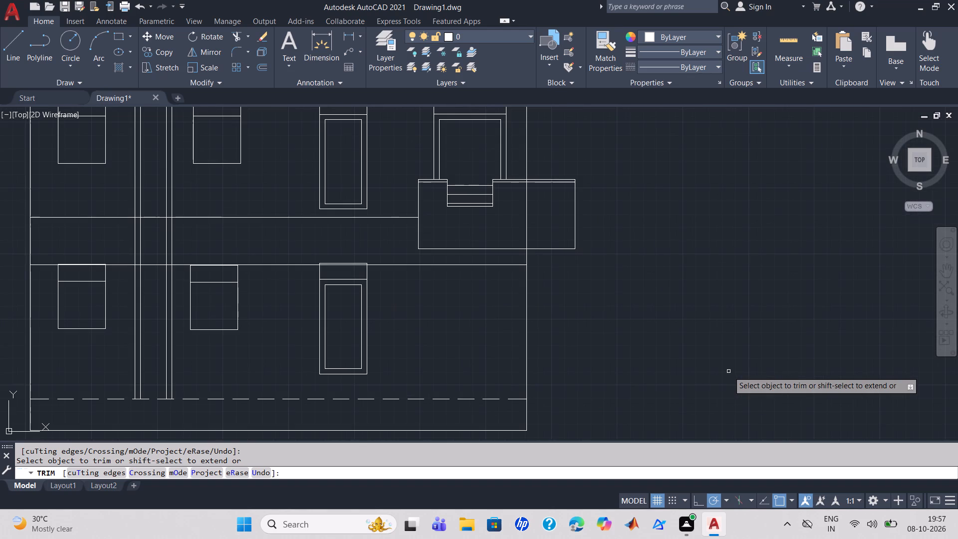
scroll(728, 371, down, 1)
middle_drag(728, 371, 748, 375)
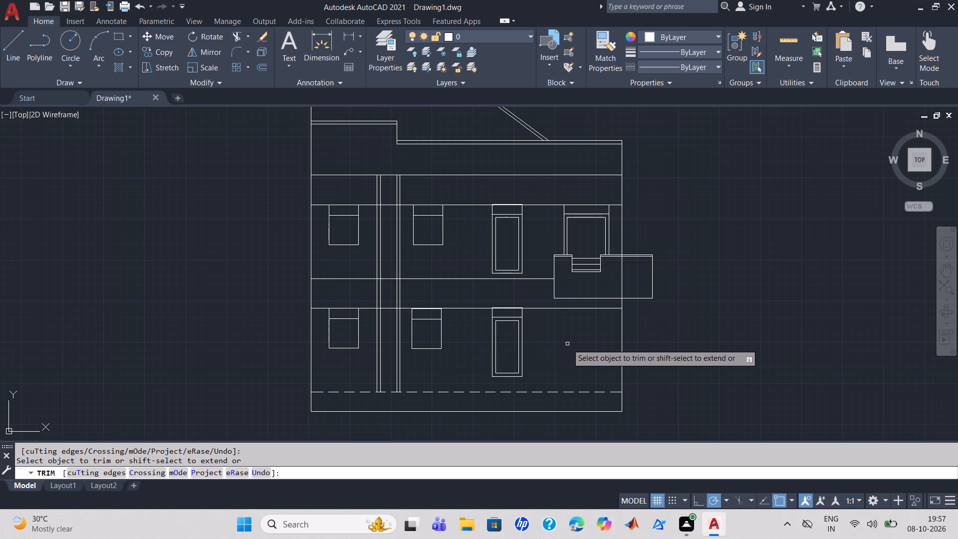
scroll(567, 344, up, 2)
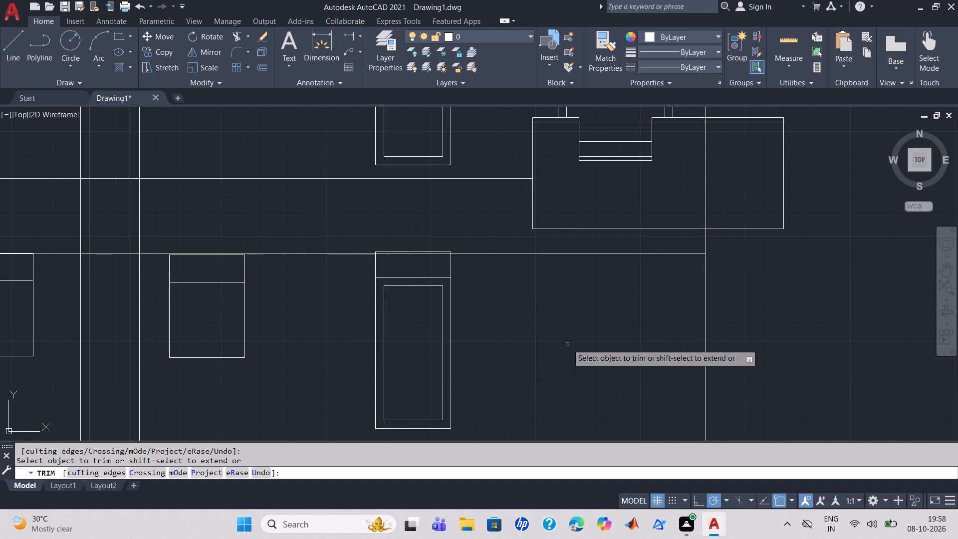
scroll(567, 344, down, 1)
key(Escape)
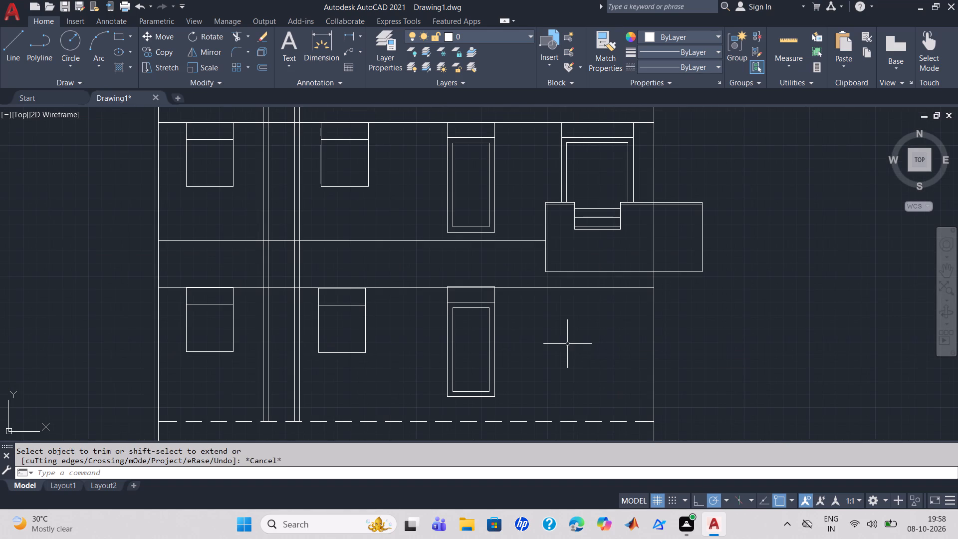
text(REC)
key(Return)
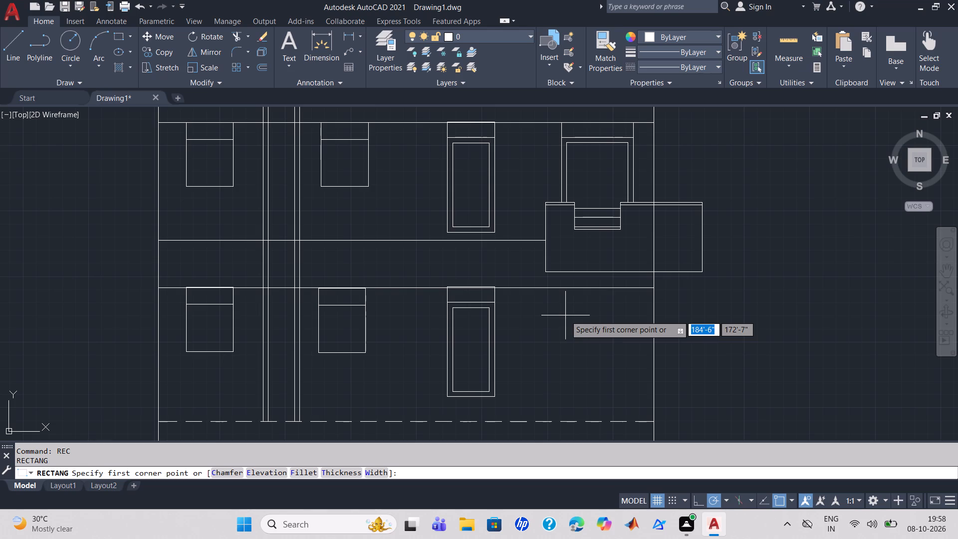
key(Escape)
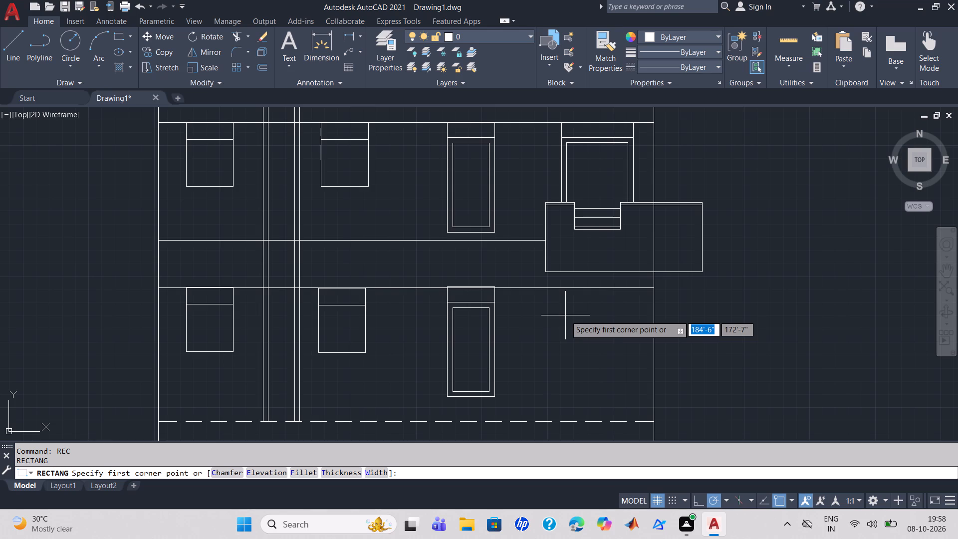
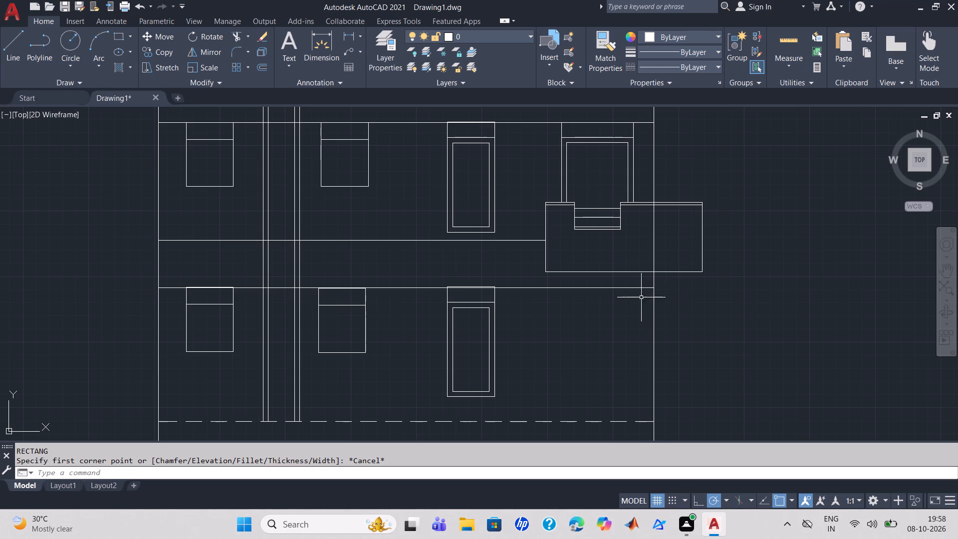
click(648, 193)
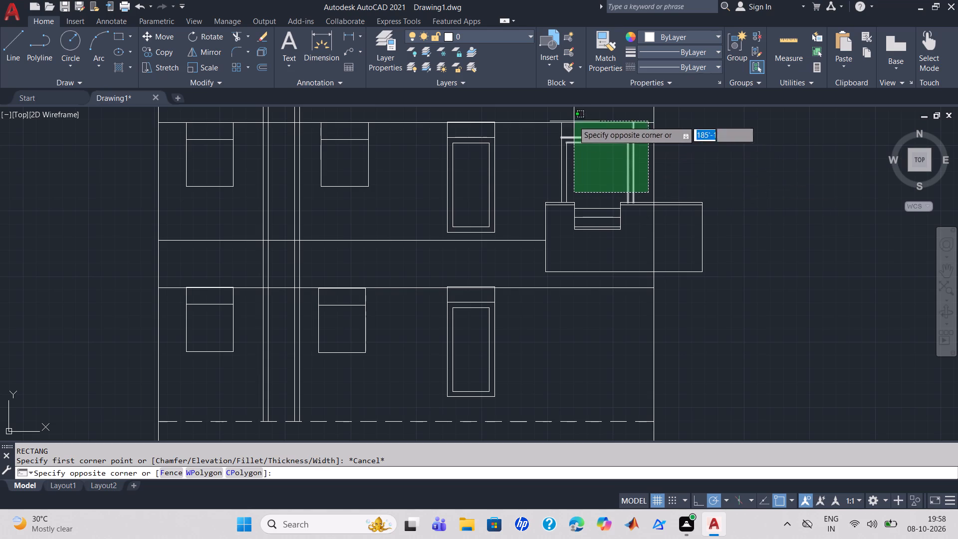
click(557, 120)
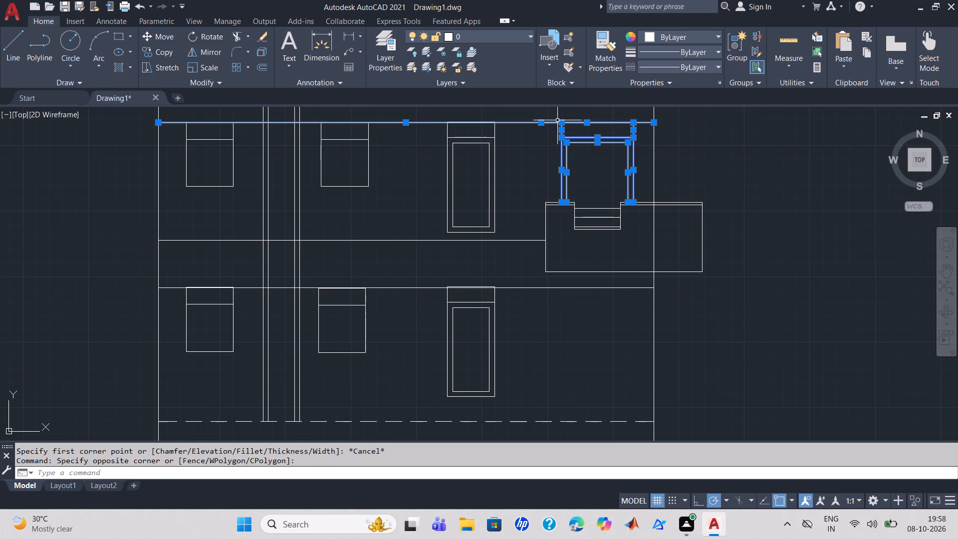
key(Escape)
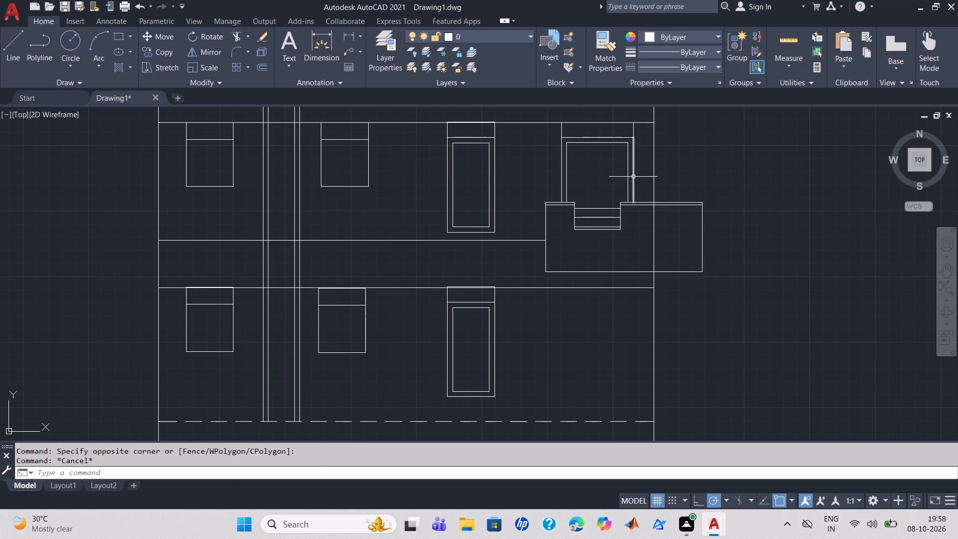
Copy the framed window lines above the balcony about 10'-7" straight down, below the lower floor's top line.
click(642, 191)
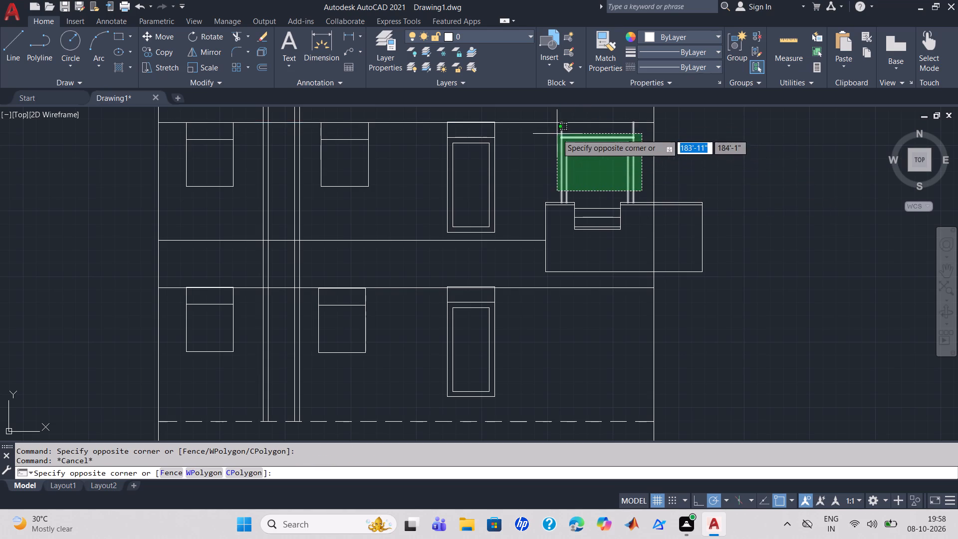
click(557, 134)
text(CO)
key(Return)
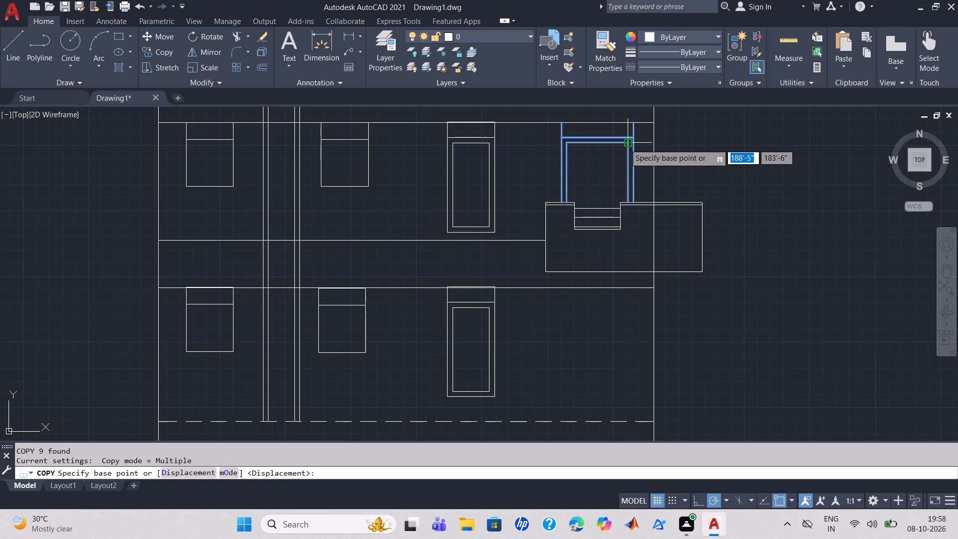
click(626, 145)
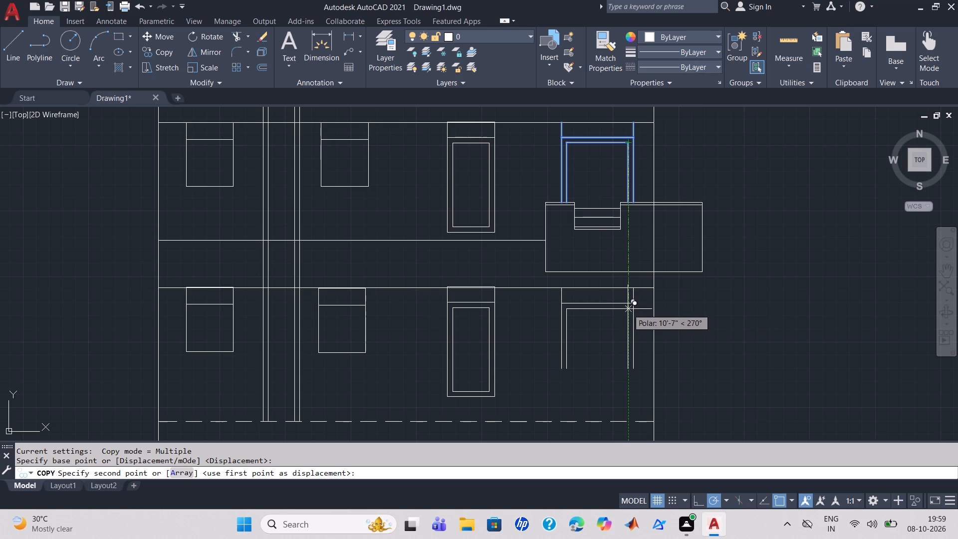
click(628, 308)
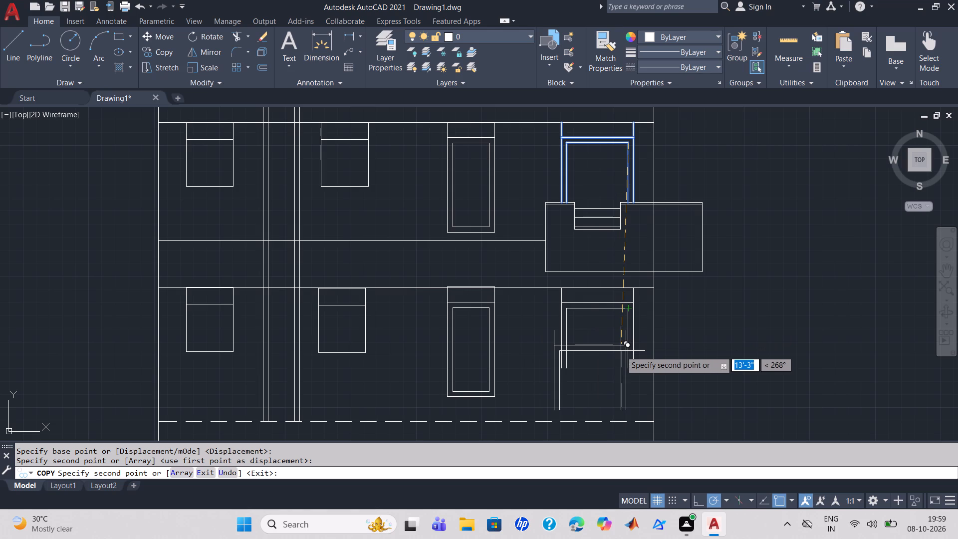
key(Escape)
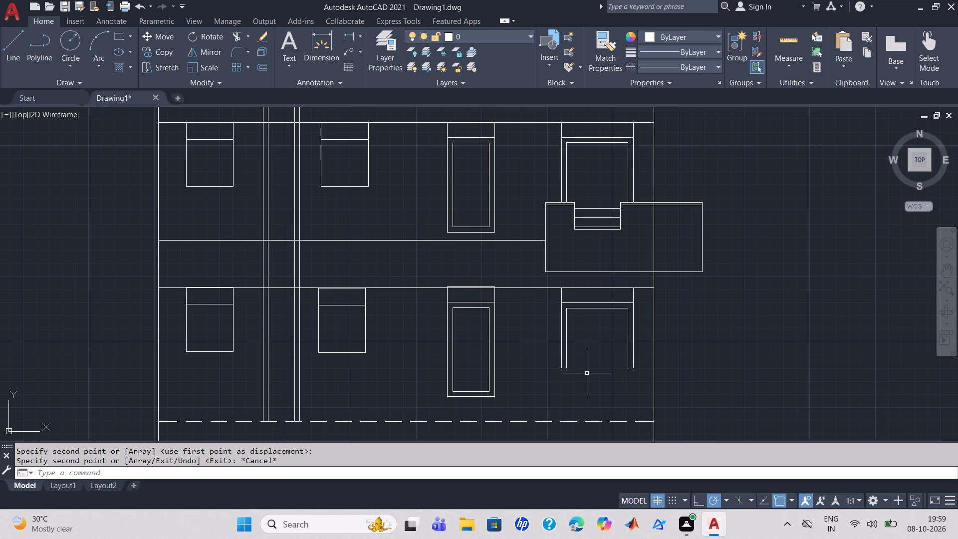
Extend the copied window's four vertical frame lines down to the dashed base line.
key(r)
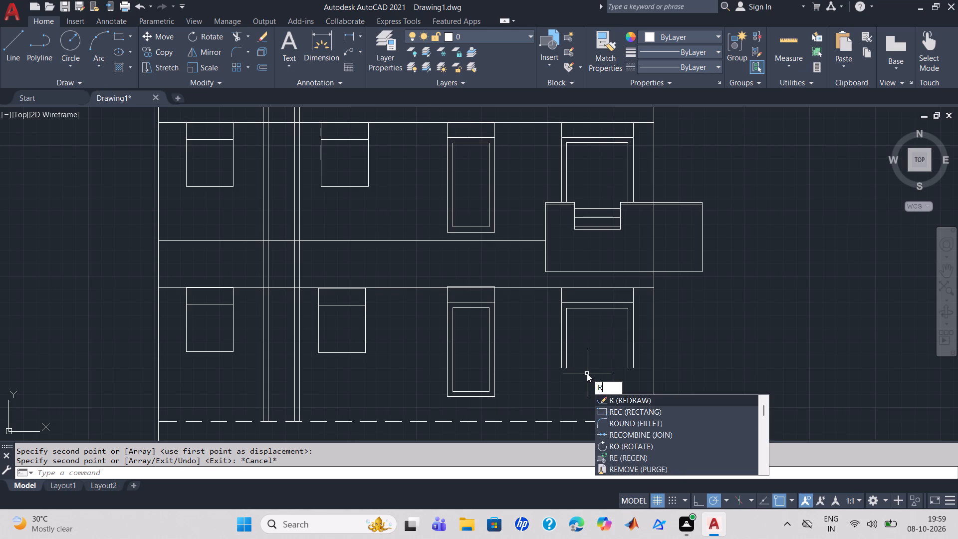
key(BackSpace)
text(TR)
key(Return)
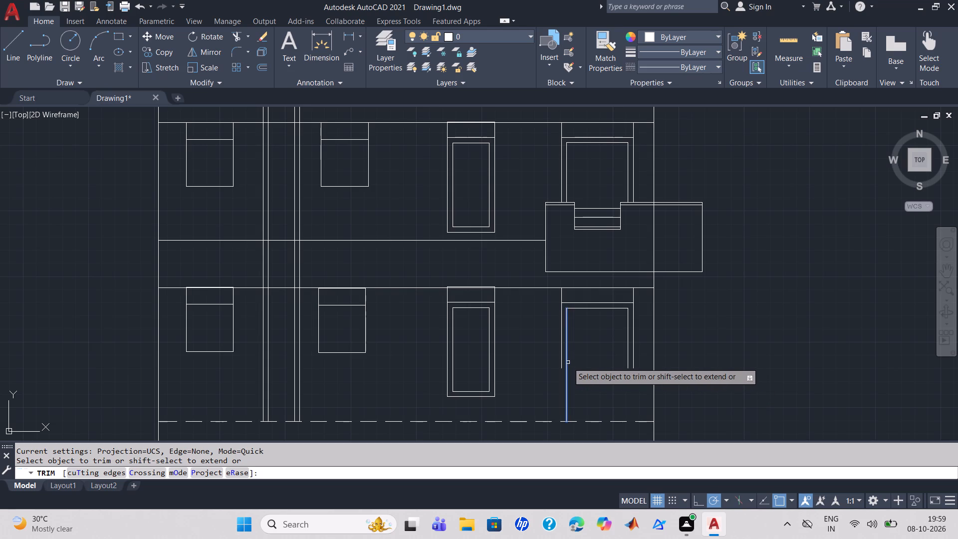
shift+click(568, 362)
shift+click(627, 366)
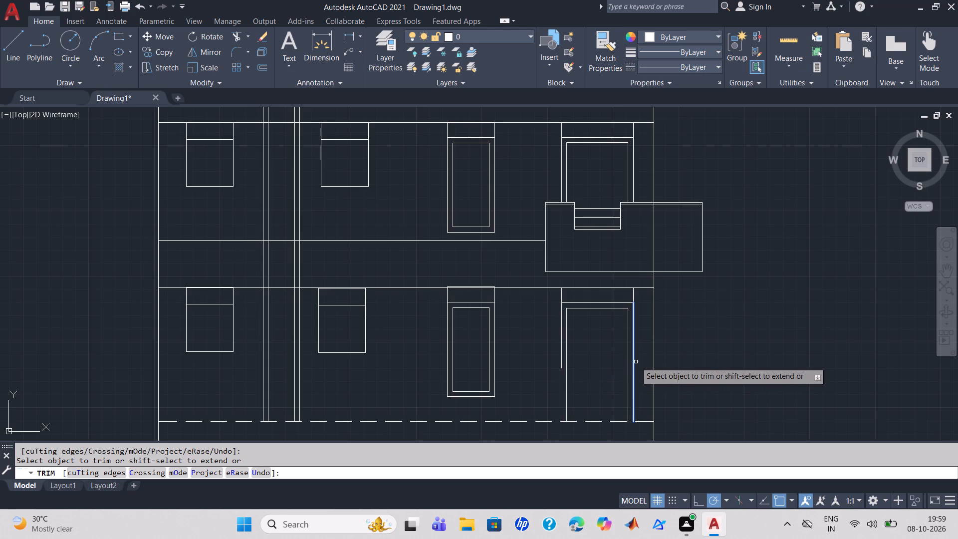
shift+click(634, 364)
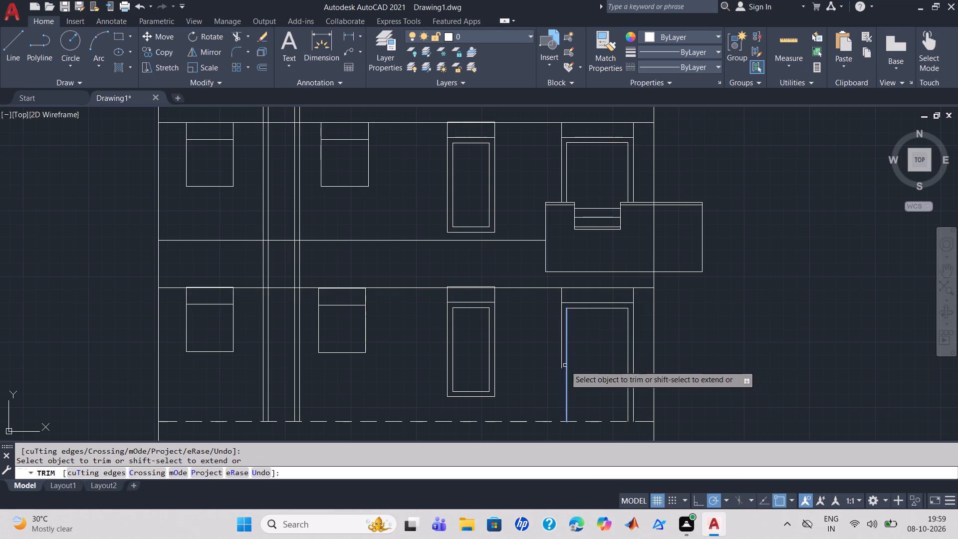
shift+click(562, 364)
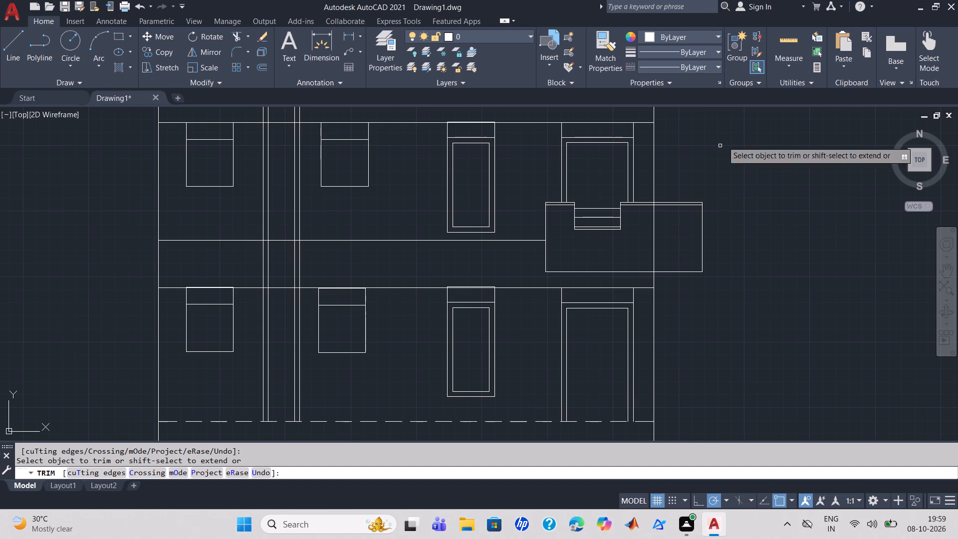
Offset the copied window's inner top edge 5'6" downward to form the inner frame's bottom edge.
click(794, 41)
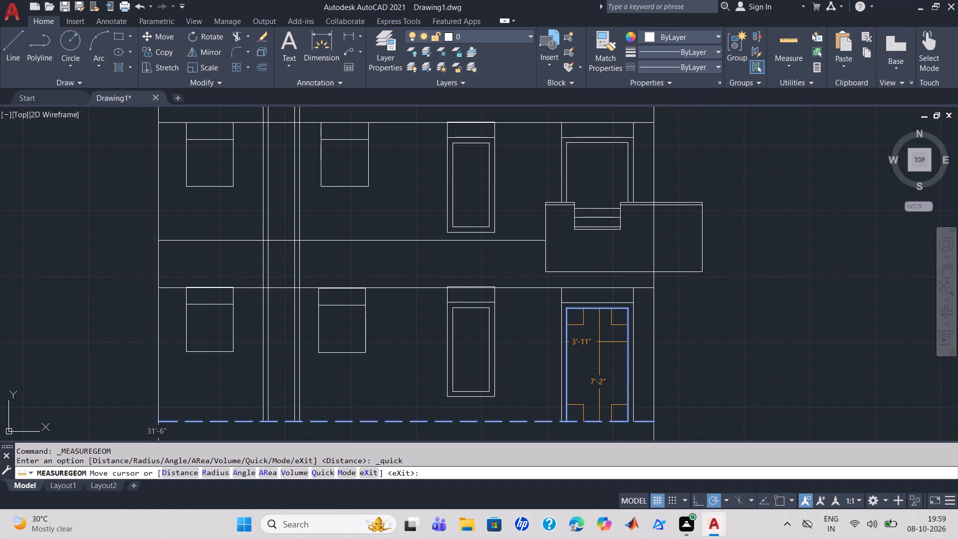
key(Escape)
key(o)
key(Return)
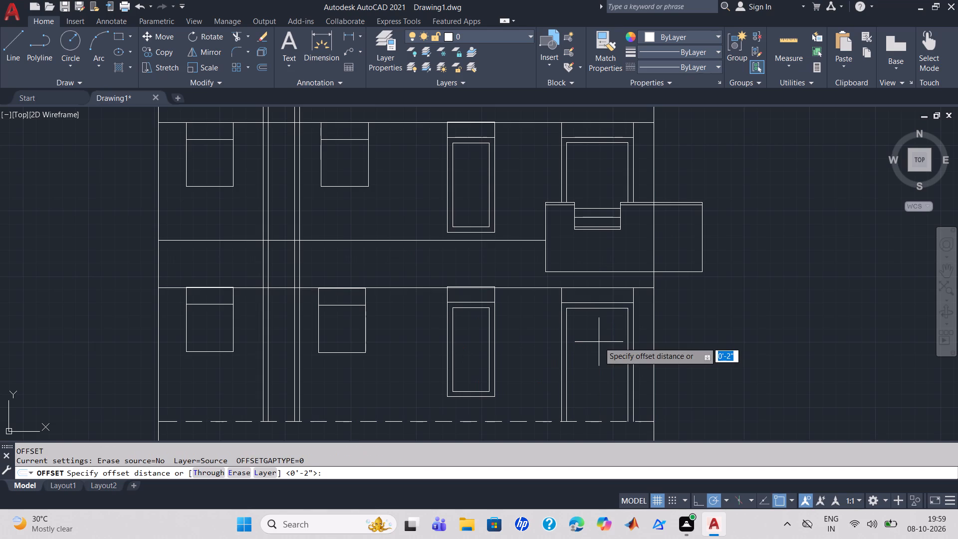
key(5)
key(apostrophe)
key(6)
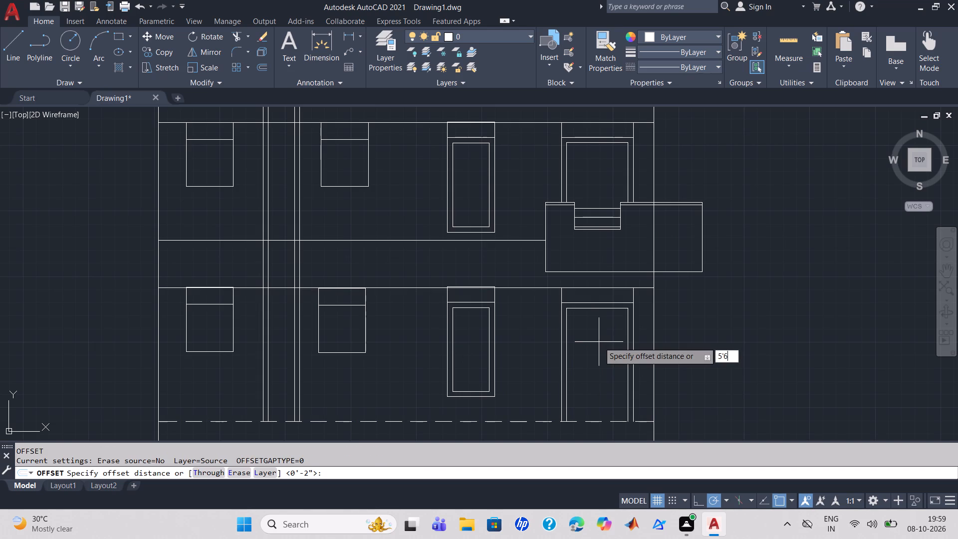
key(Return)
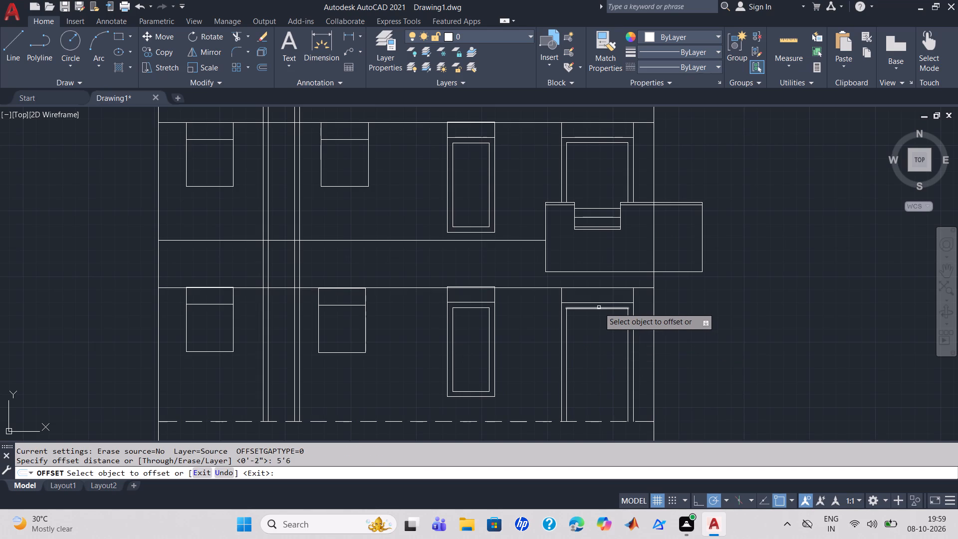
click(599, 308)
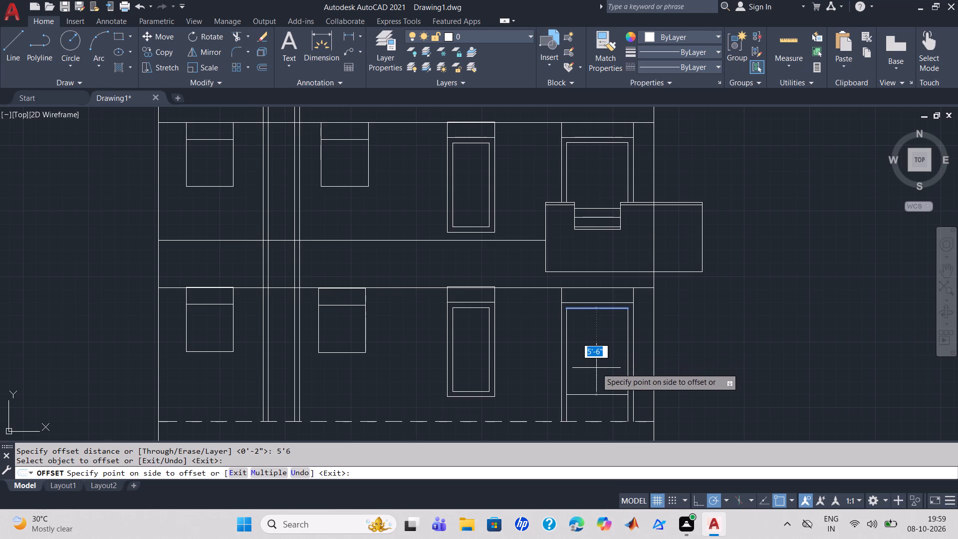
click(596, 368)
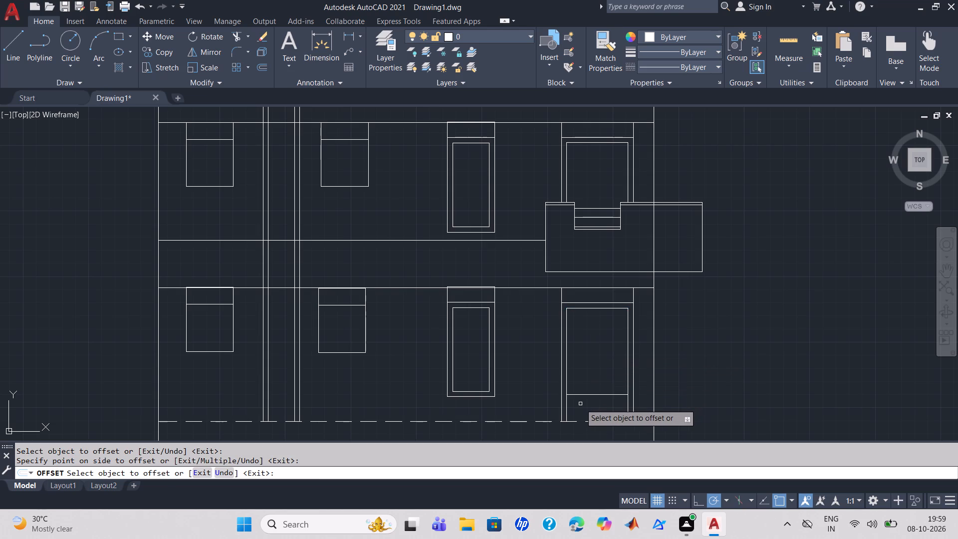
key(Escape)
Trim the two inner vertical frame lines below the inner frame's bottom edge.
text(TR)
key(Return)
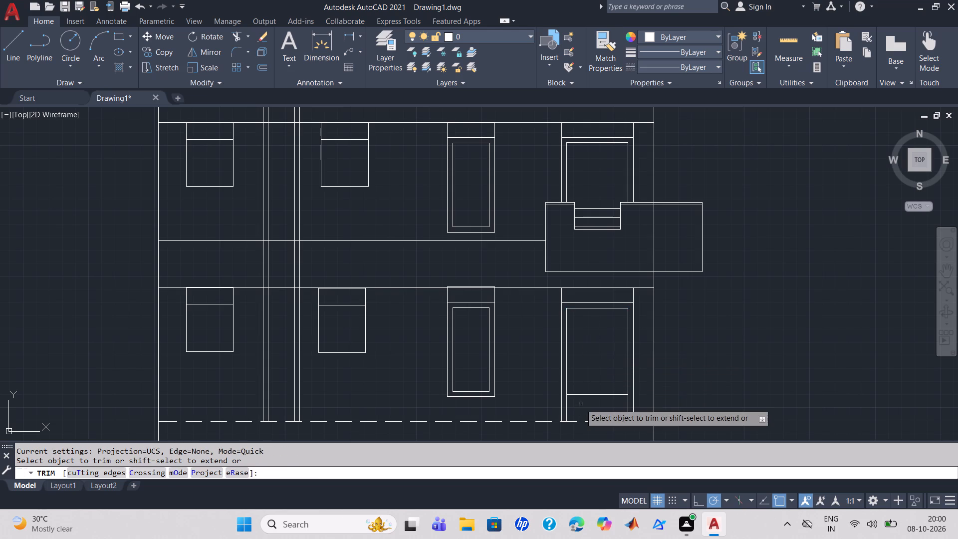
click(568, 407)
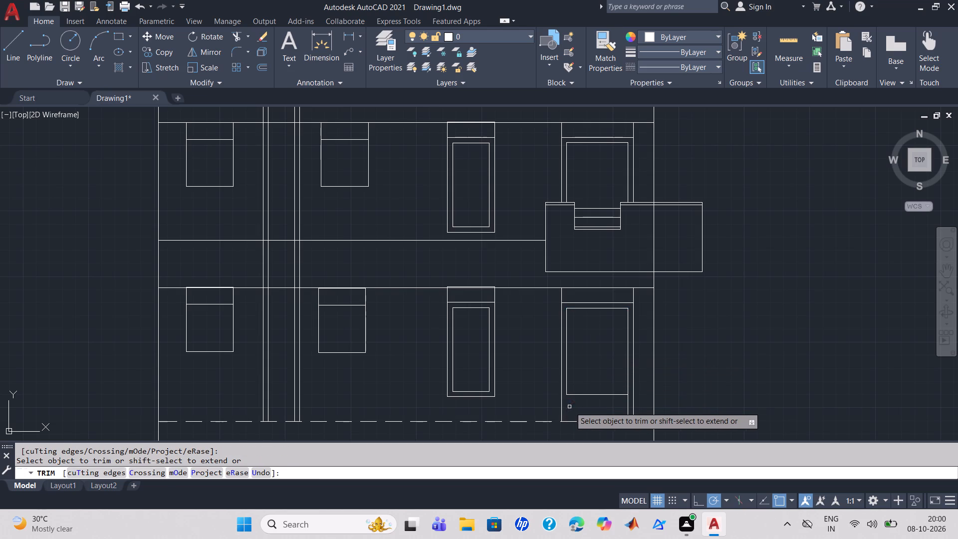
click(629, 410)
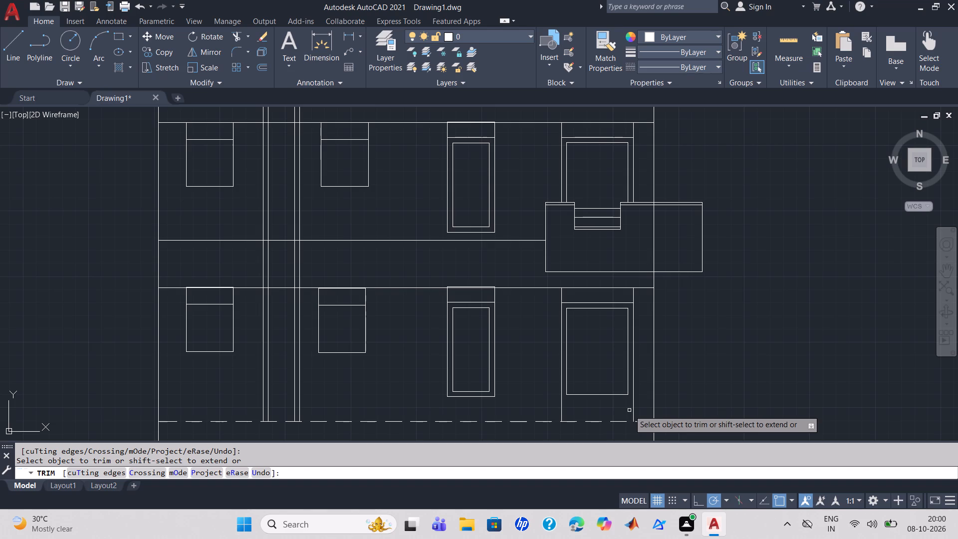
key(Escape)
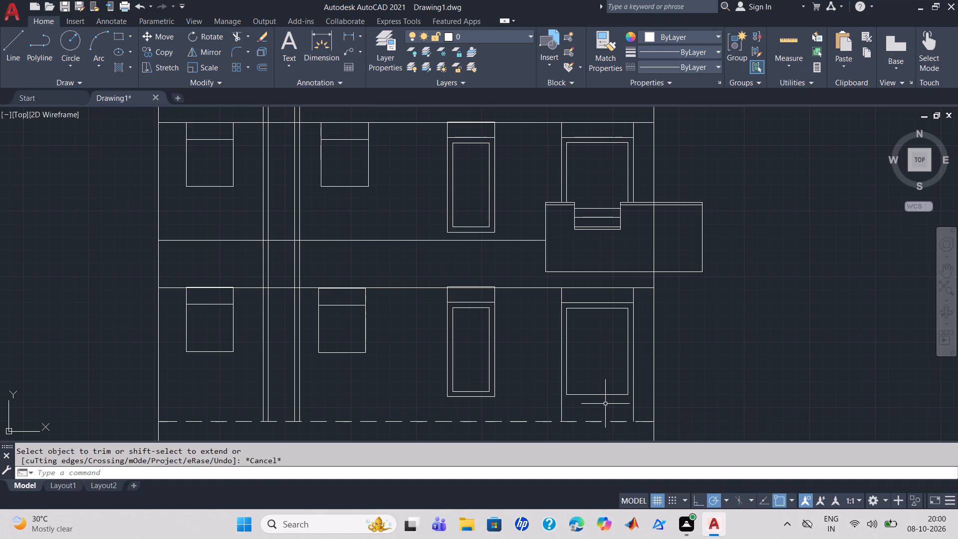
Offset the inner frame's bottom edge 4" downward for the outer frame's bottom edge.
key(4)
key(BackSpace)
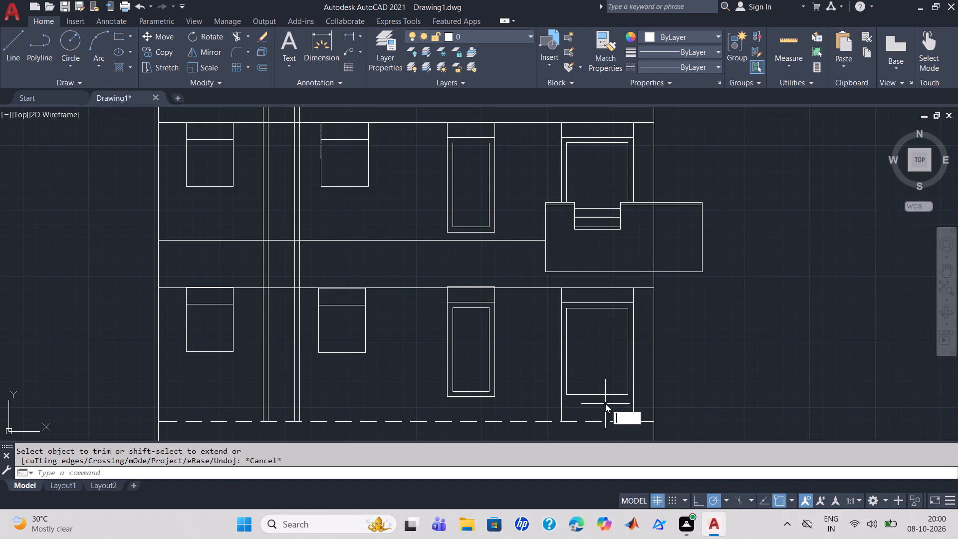
key(o)
key(Return)
key(4)
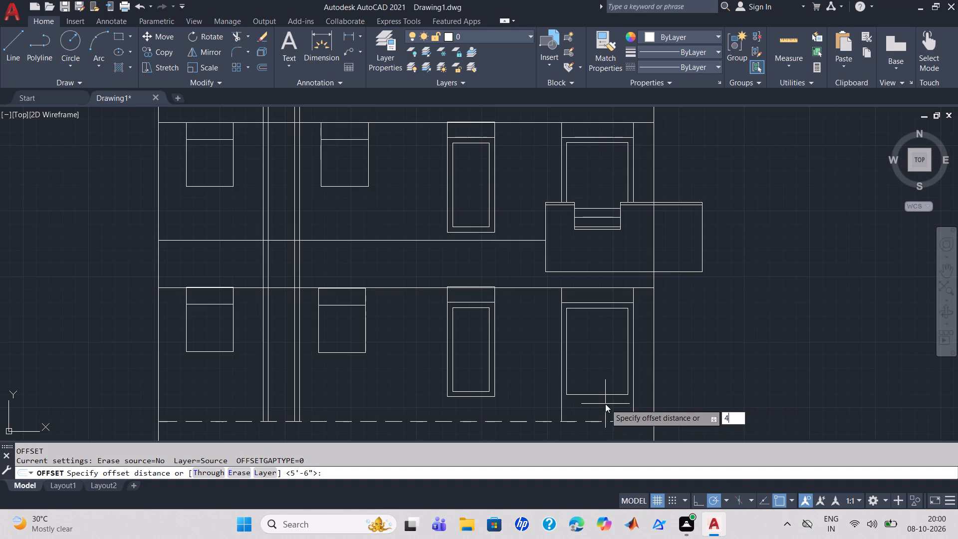
key(Return)
click(606, 395)
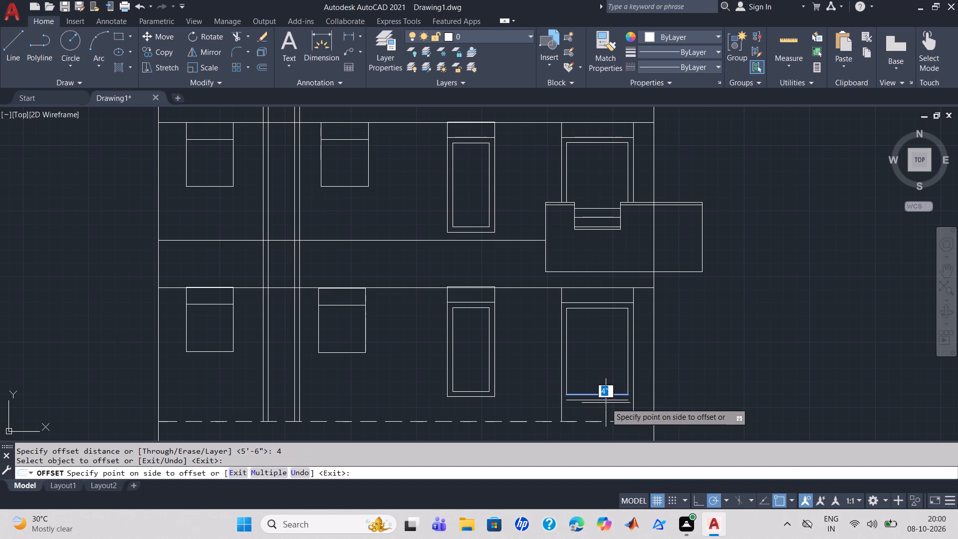
click(606, 403)
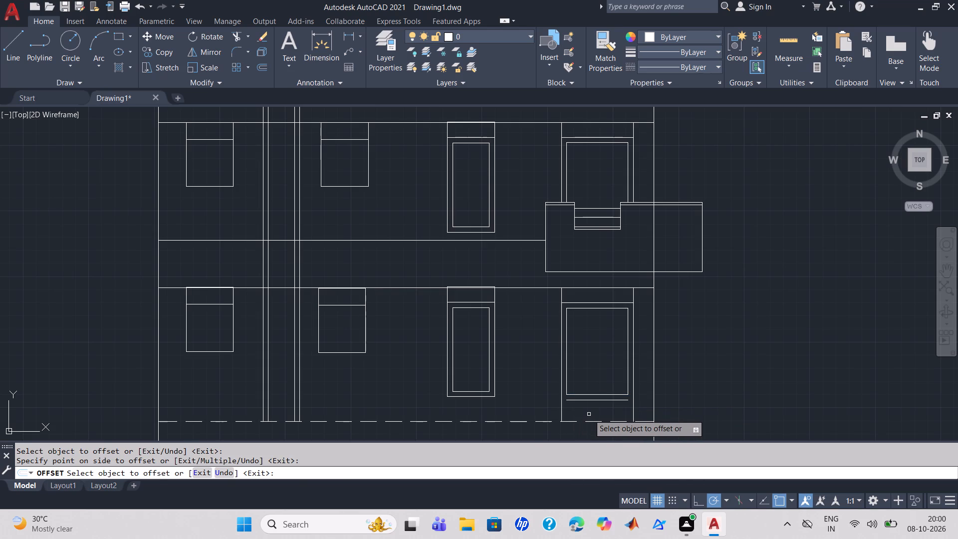
key(Escape)
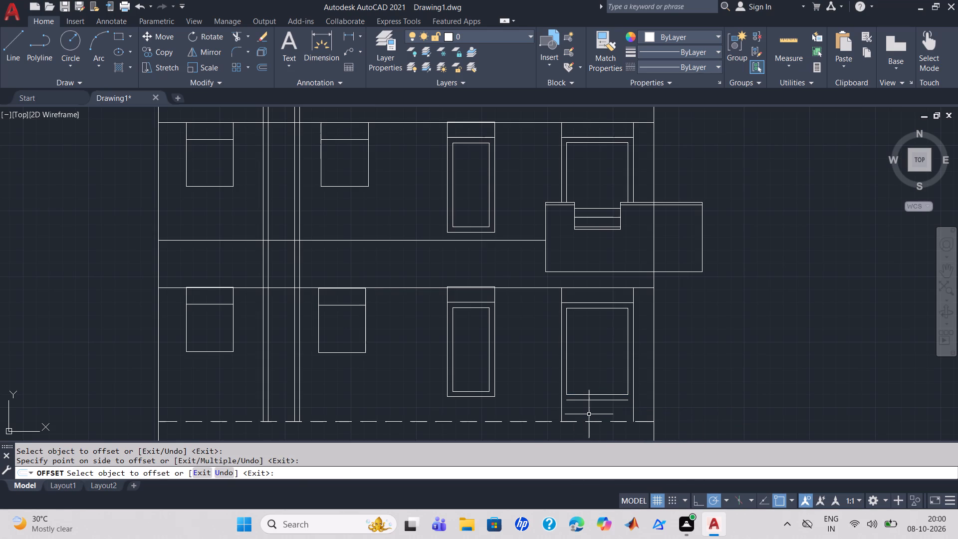
Fillet both bottom corners of the lower-floor balcony-side window's outer frame with zero radius.
key(f)
key(Return)
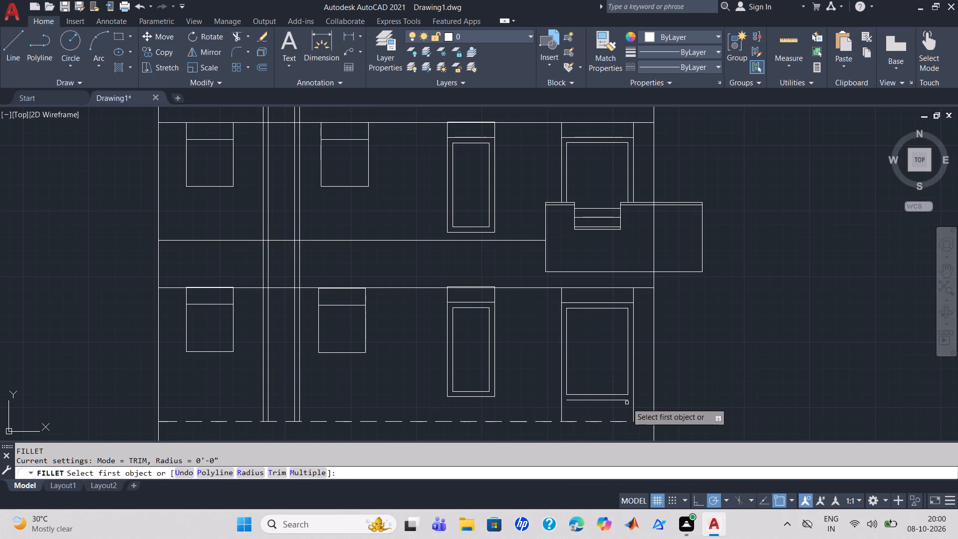
click(621, 400)
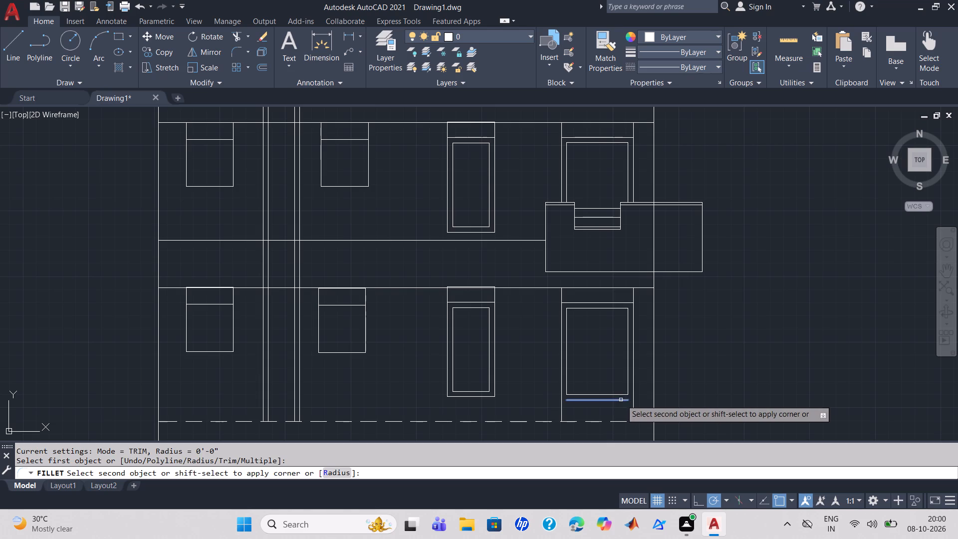
click(634, 394)
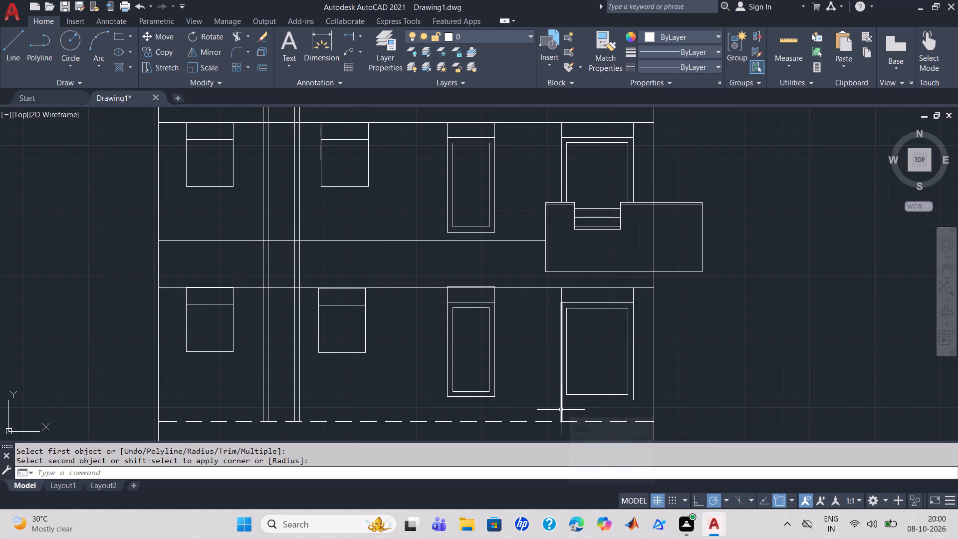
click(578, 401)
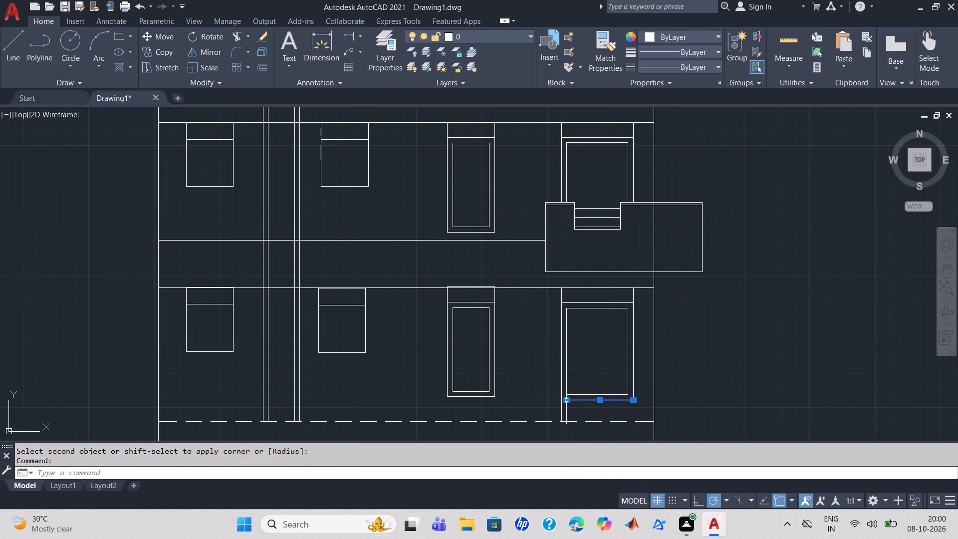
key(Escape)
key(f)
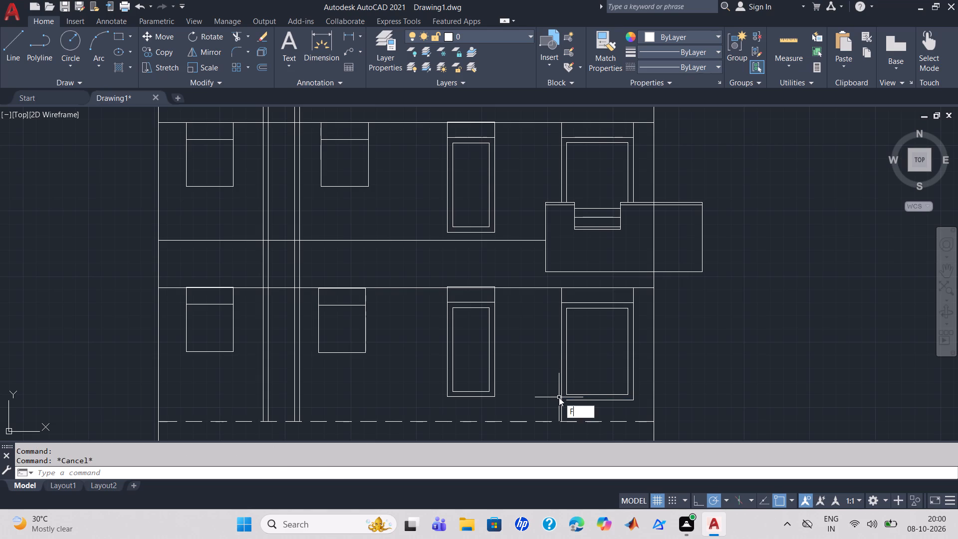
key(Return)
click(577, 400)
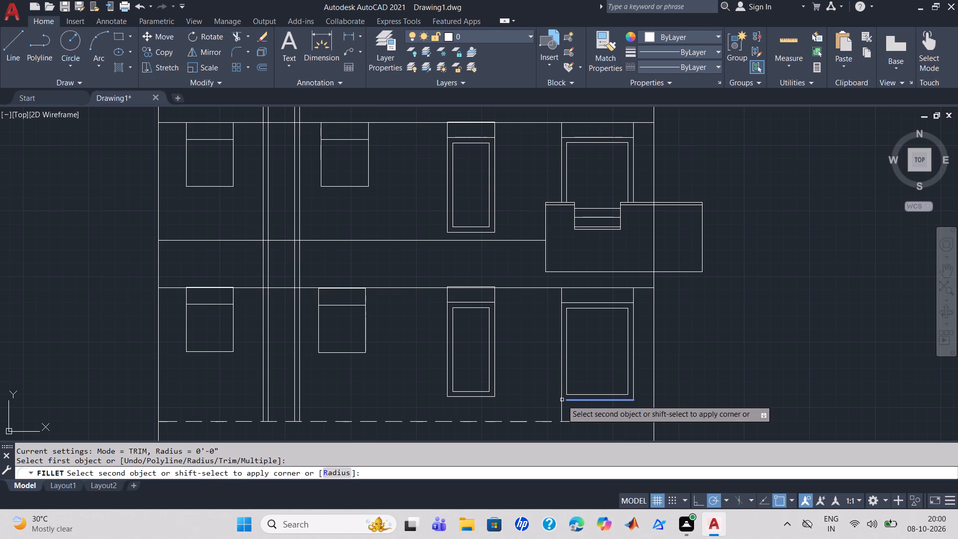
click(562, 400)
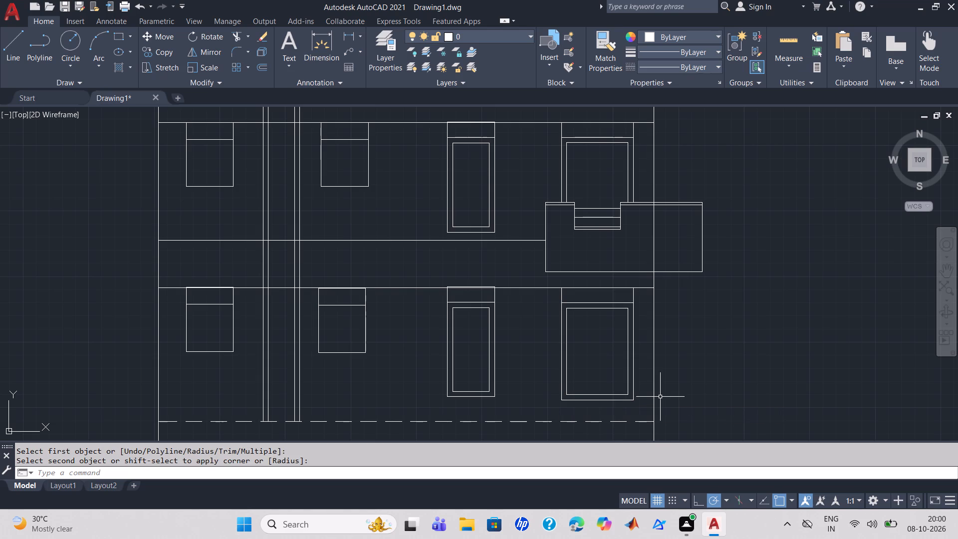
key(Escape)
Erase the full-width horizontal guide lines running along the window tops on both floors.
scroll(660, 396, down, 1)
scroll(660, 396, up, 1)
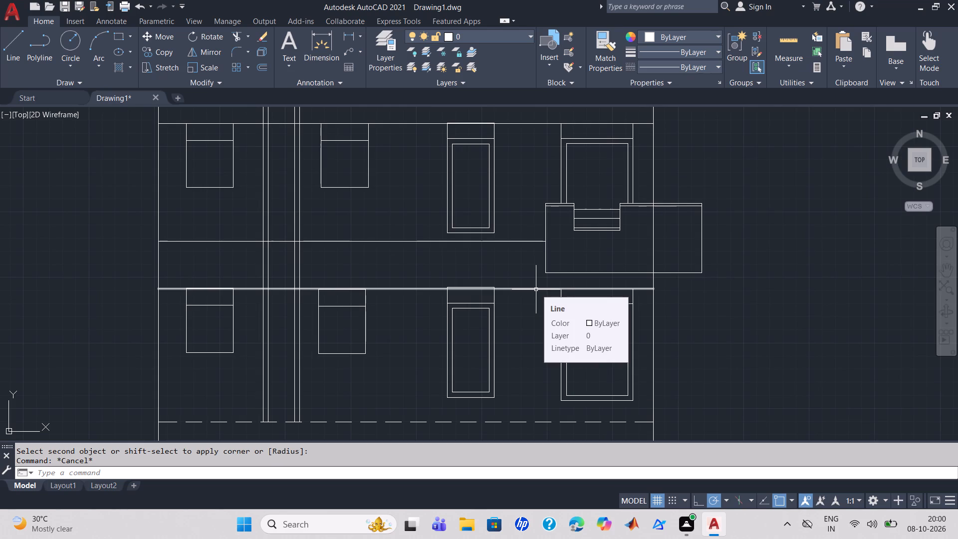
click(536, 289)
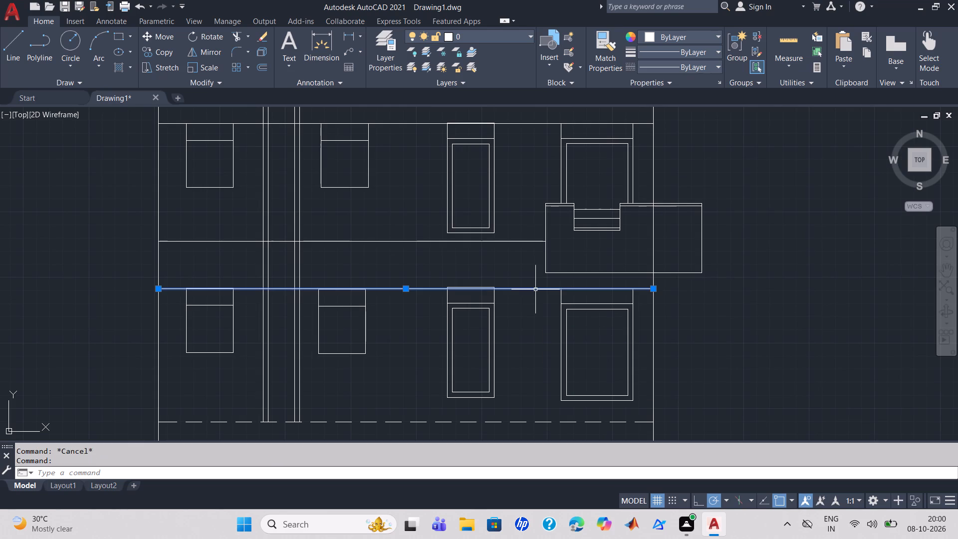
key(Delete)
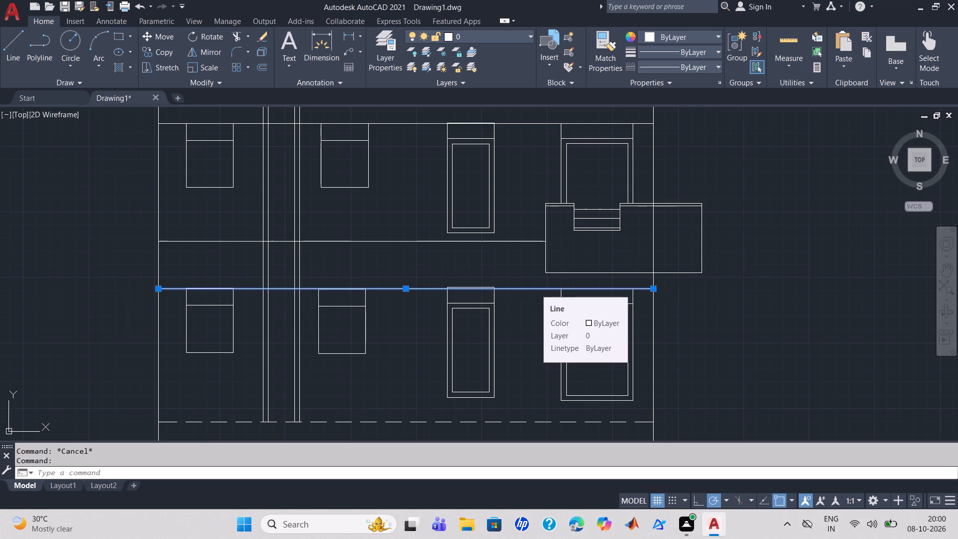
click(548, 124)
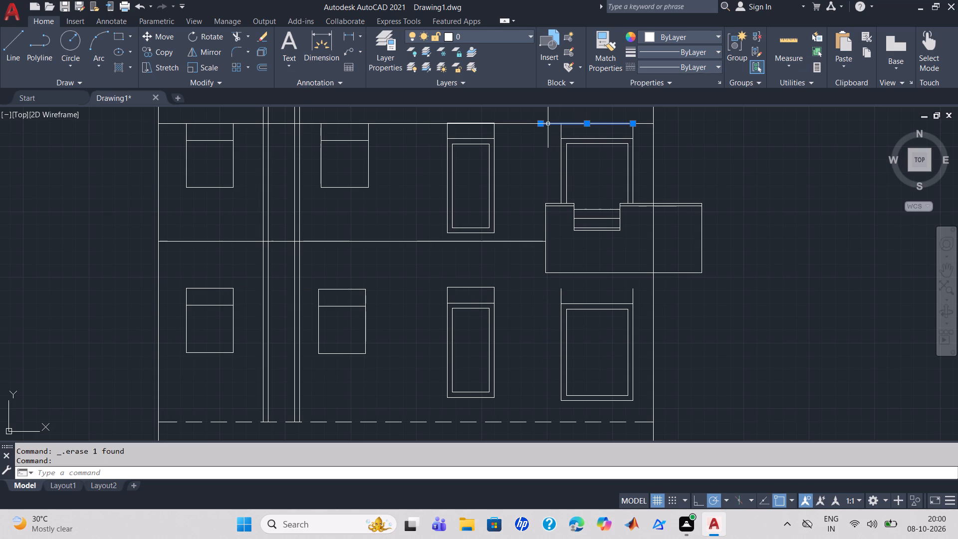
click(519, 124)
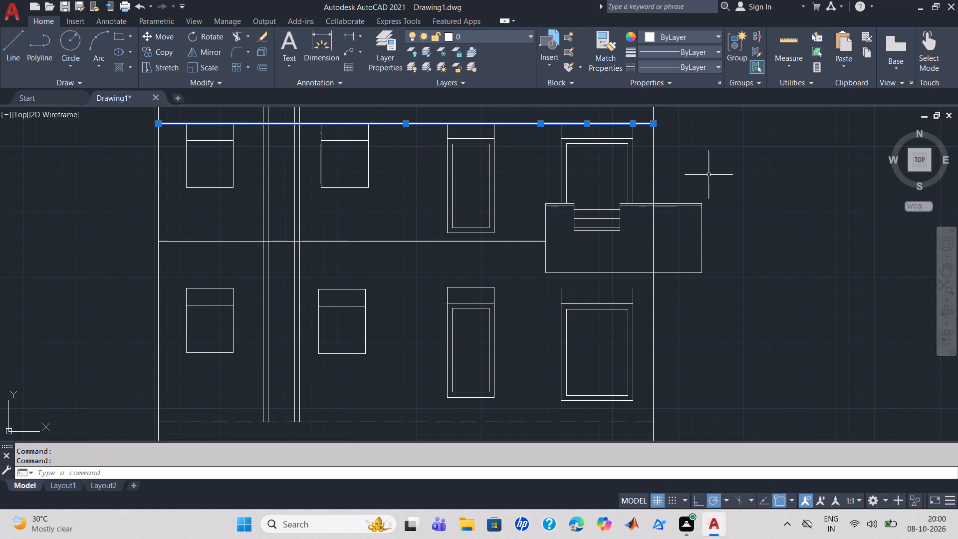
click(710, 175)
key(Escape)
key(Escape)
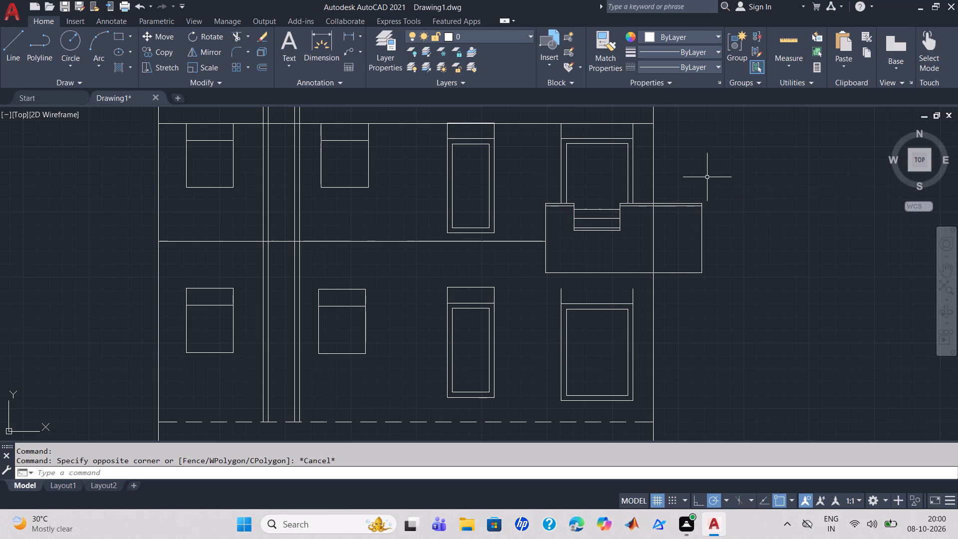
click(517, 124)
key(Delete)
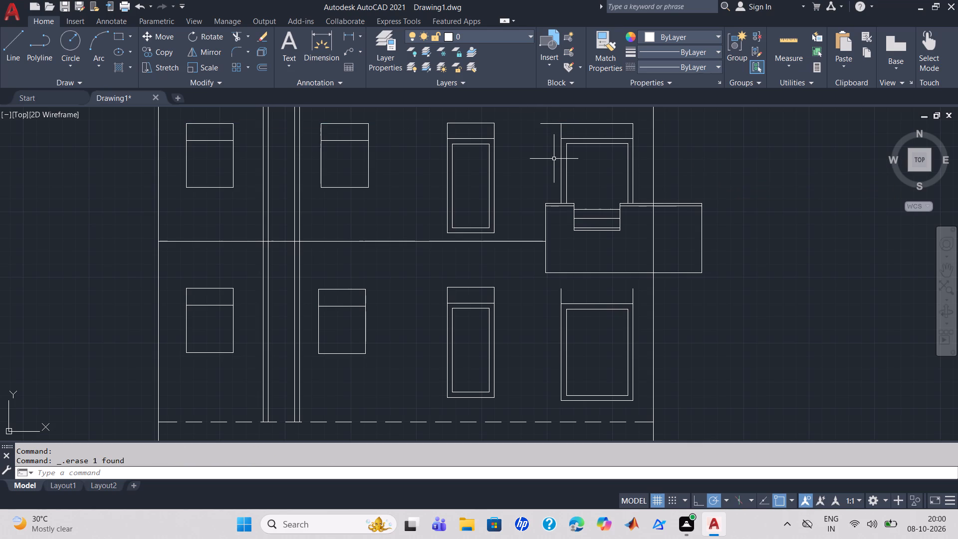
Trim the stub of the top line overhanging the left side of the upper window above the balcony.
text(TR)
key(Return)
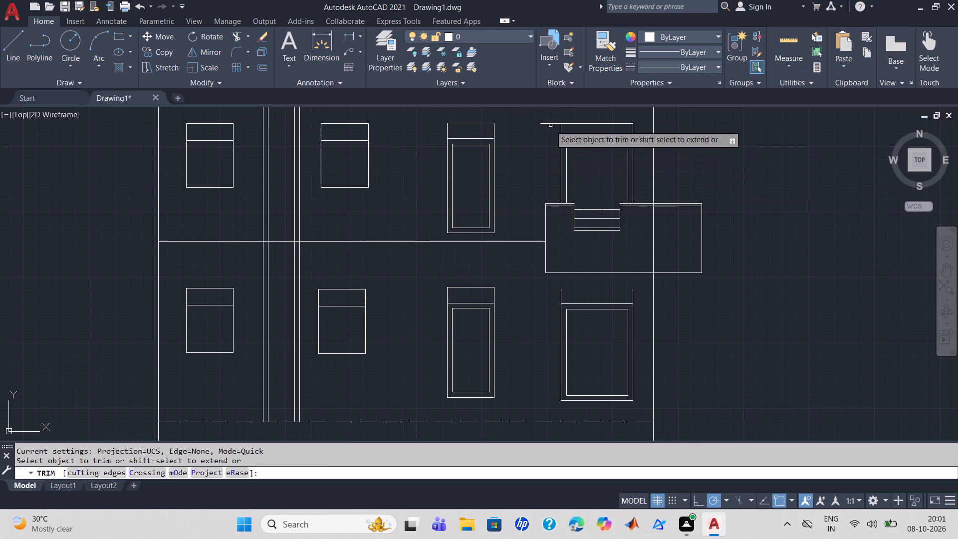
click(551, 124)
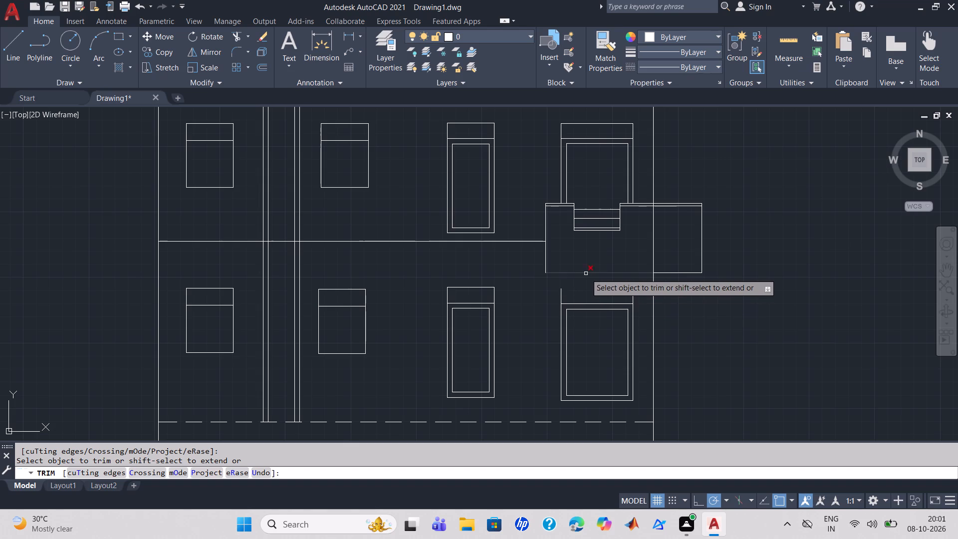
key(Escape)
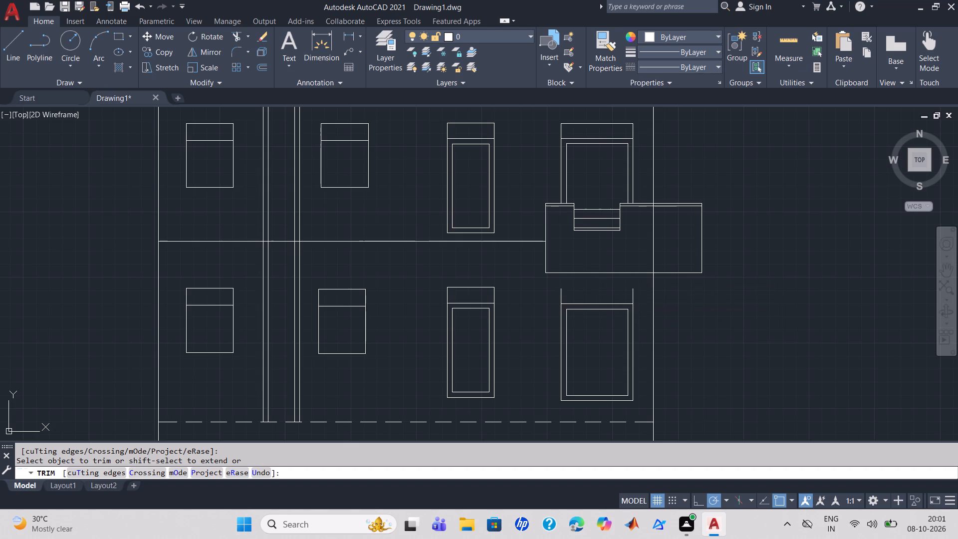
Draw a 4'-7" line closing the open top of the lower-floor window beneath the balcony.
key(l)
key(Return)
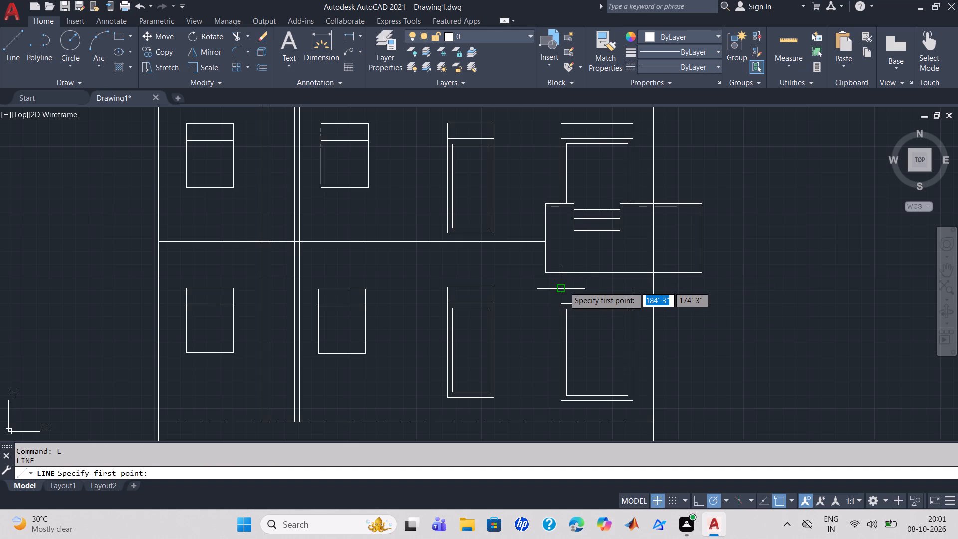
click(563, 286)
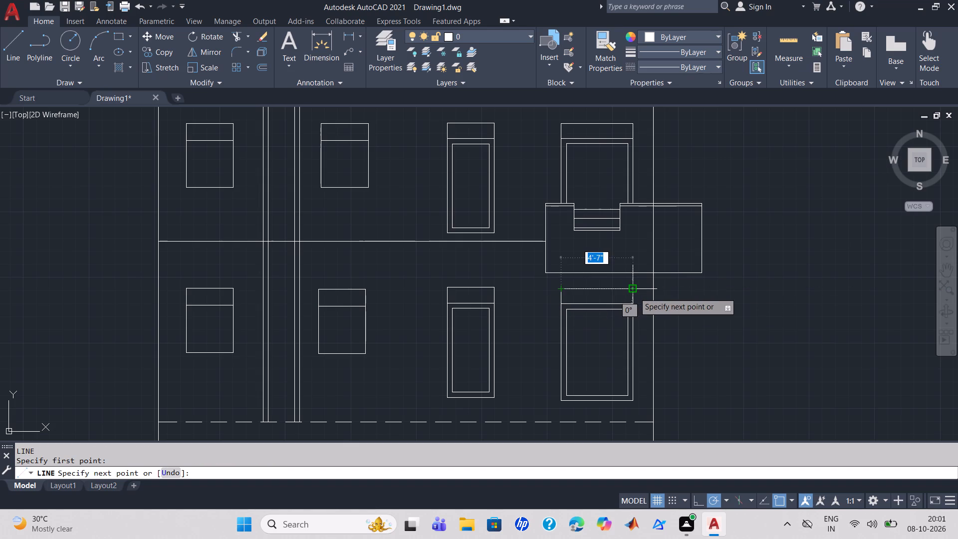
click(634, 292)
key(Escape)
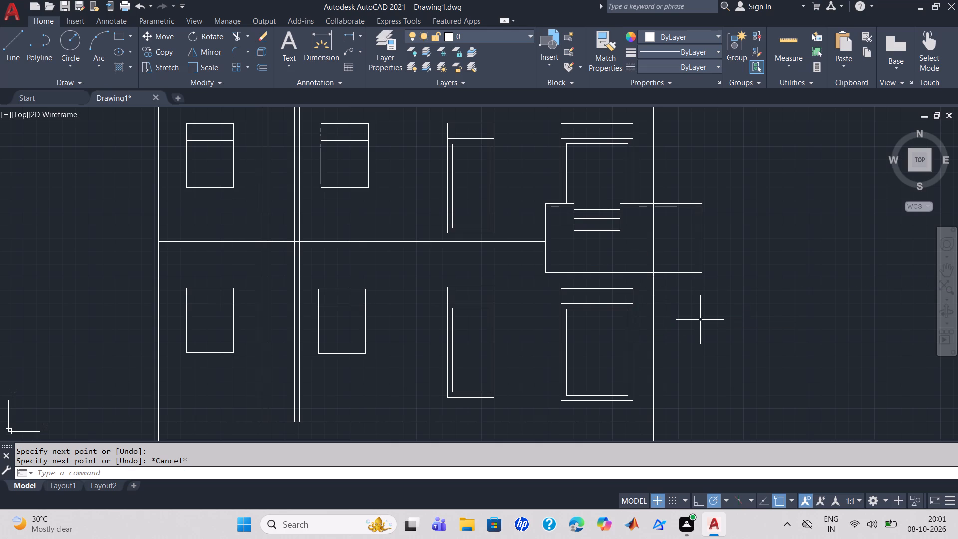
Copy the complete lower-floor window beneath the balcony about 6'-0" horizontally to the right, just beyond the building's right wall.
click(642, 409)
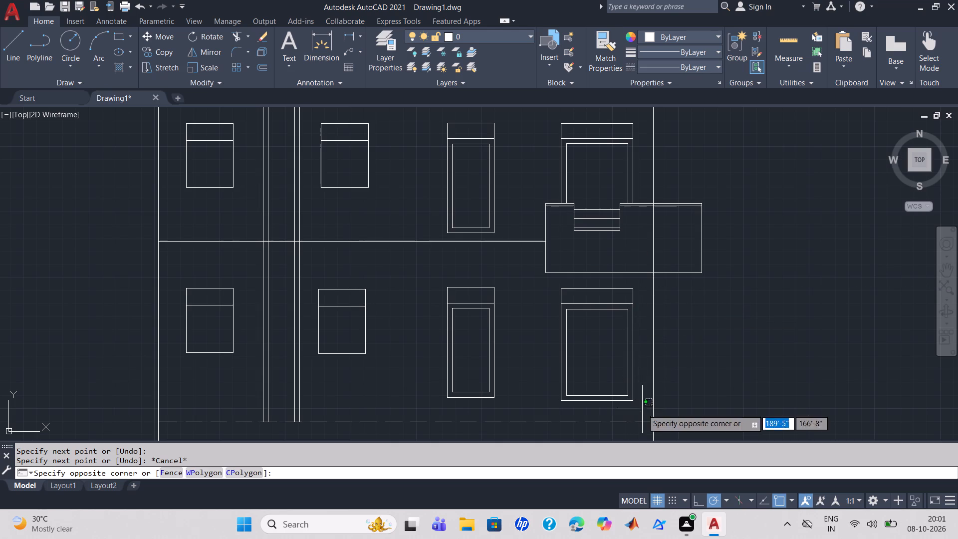
click(552, 283)
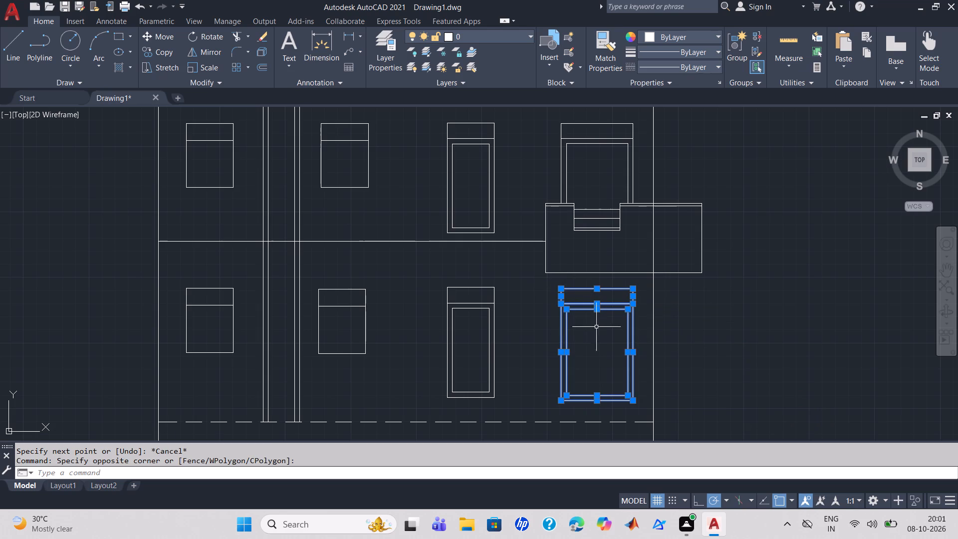
key(c)
key(o)
key(Return)
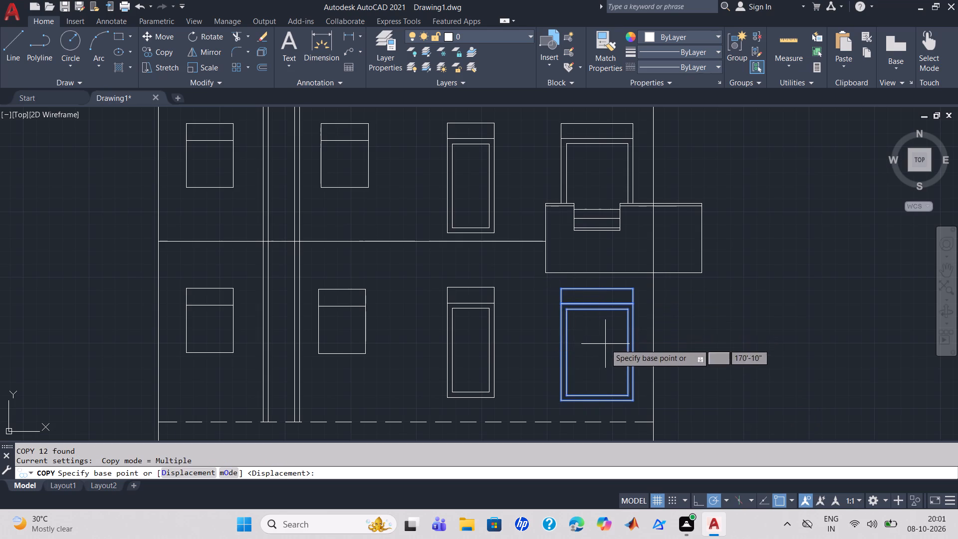
click(628, 309)
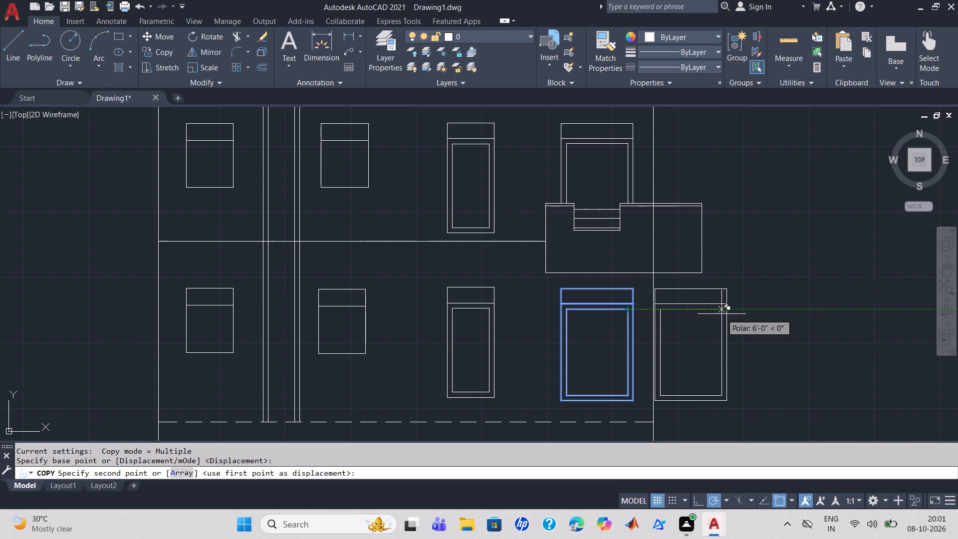
click(721, 314)
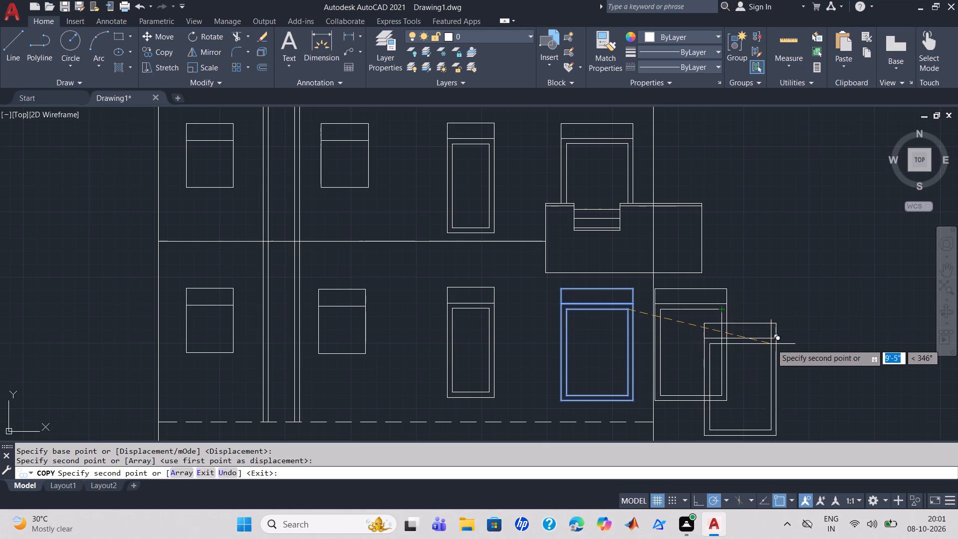
key(Escape)
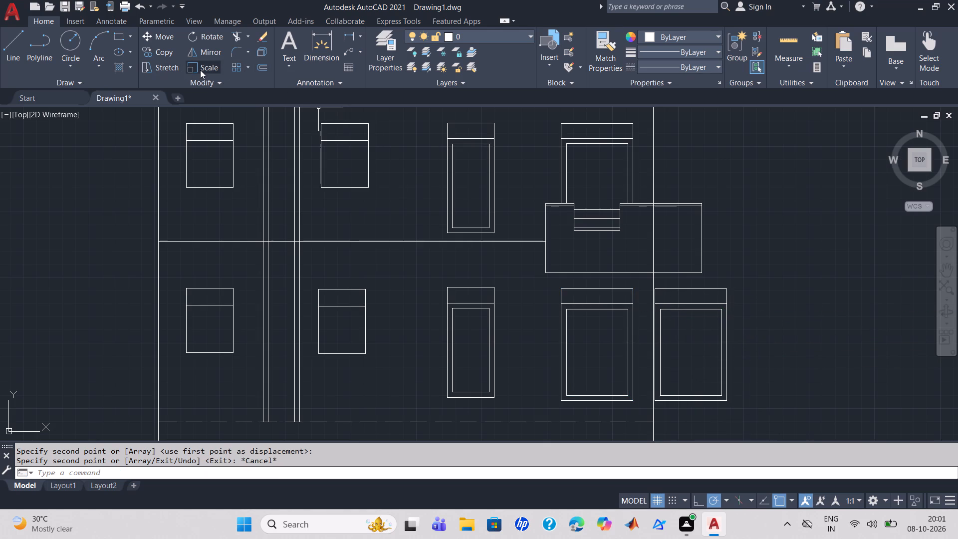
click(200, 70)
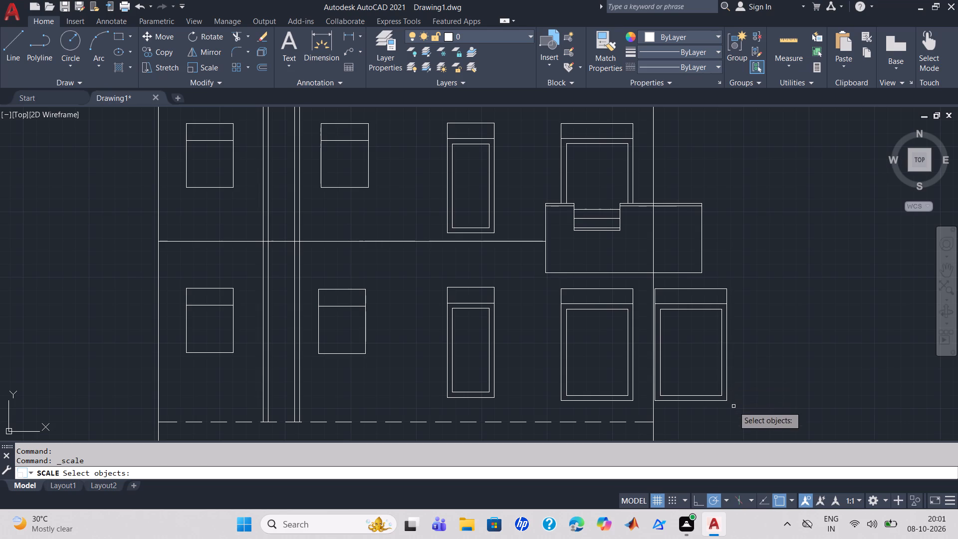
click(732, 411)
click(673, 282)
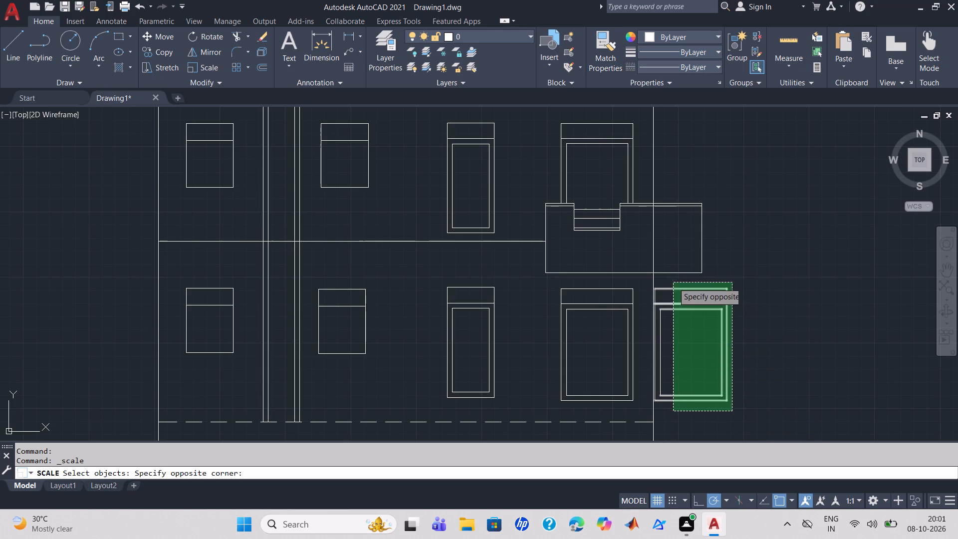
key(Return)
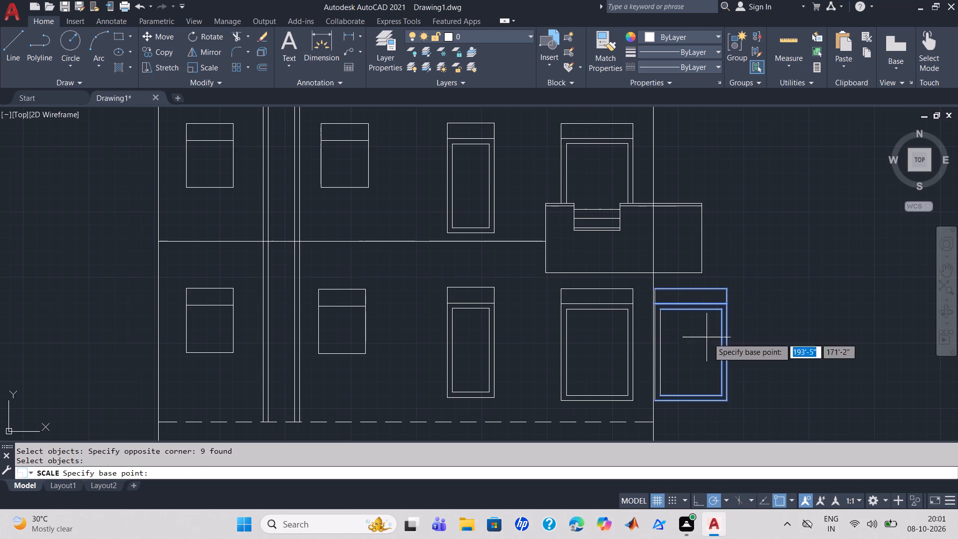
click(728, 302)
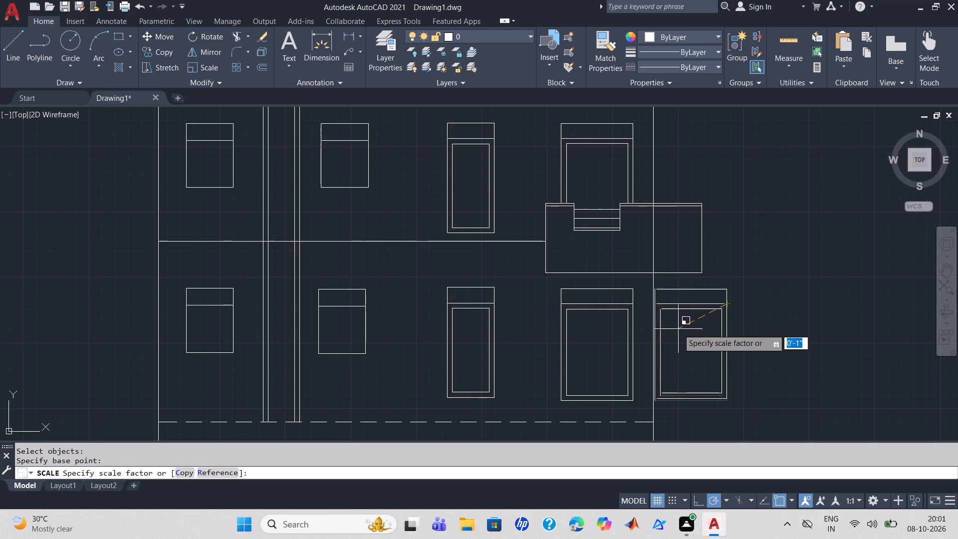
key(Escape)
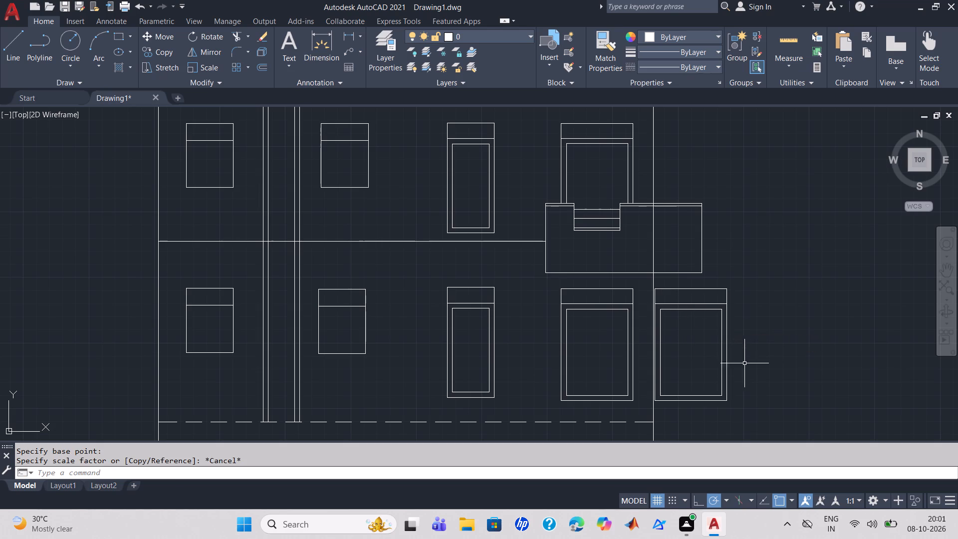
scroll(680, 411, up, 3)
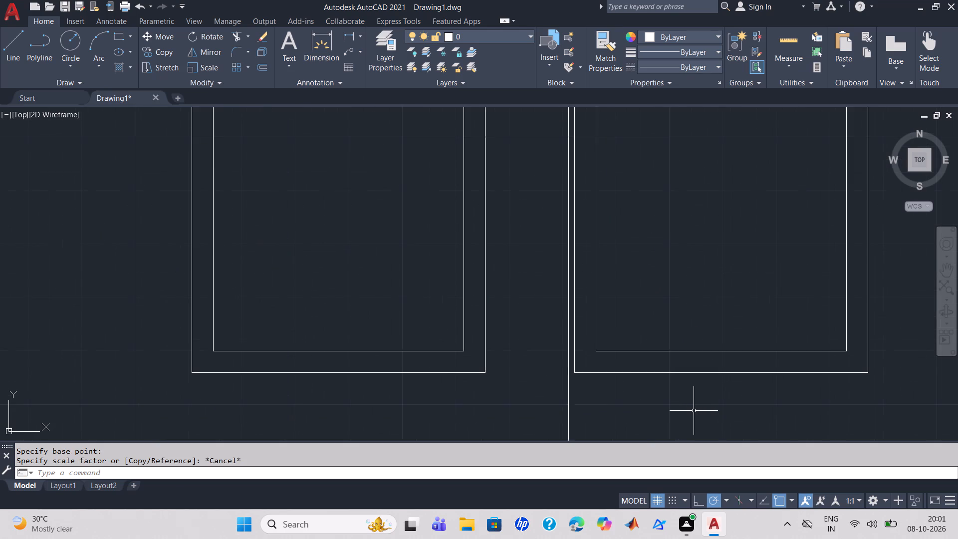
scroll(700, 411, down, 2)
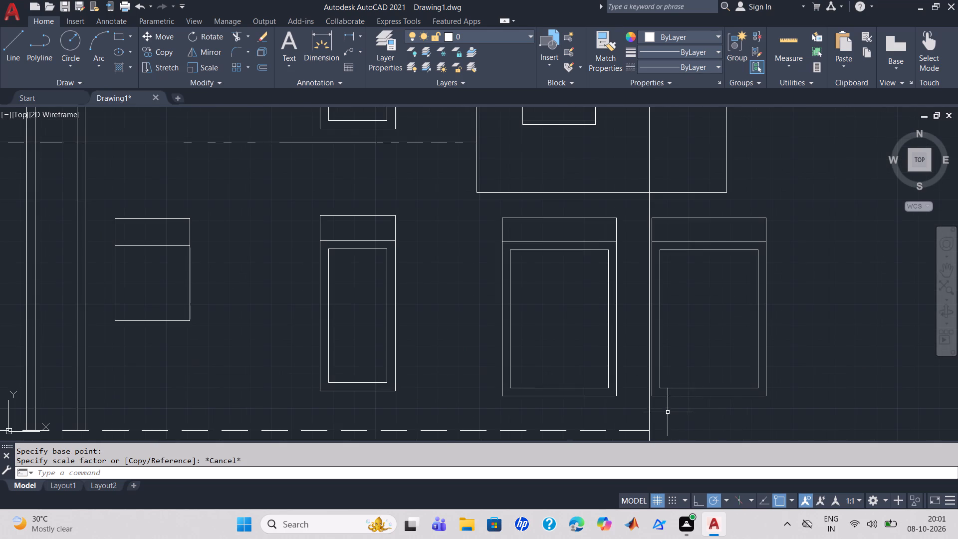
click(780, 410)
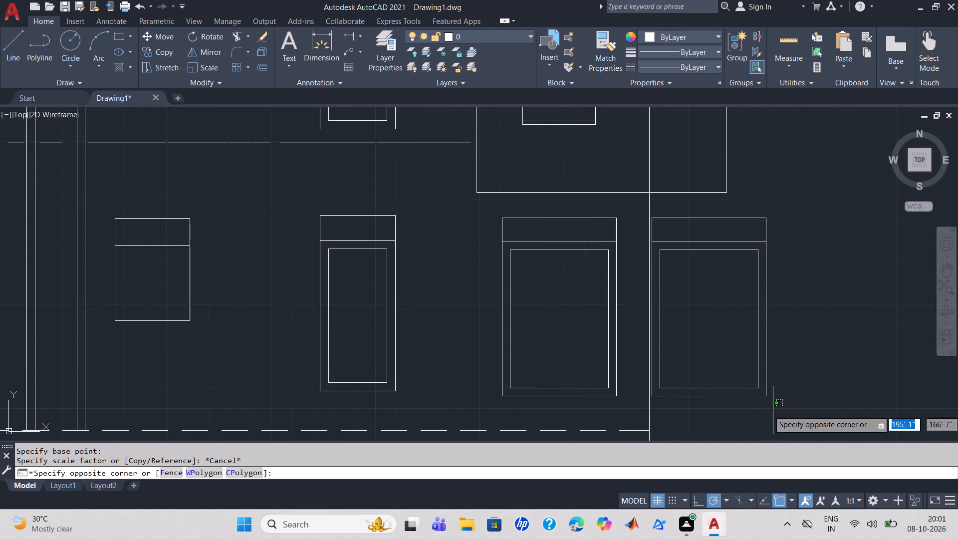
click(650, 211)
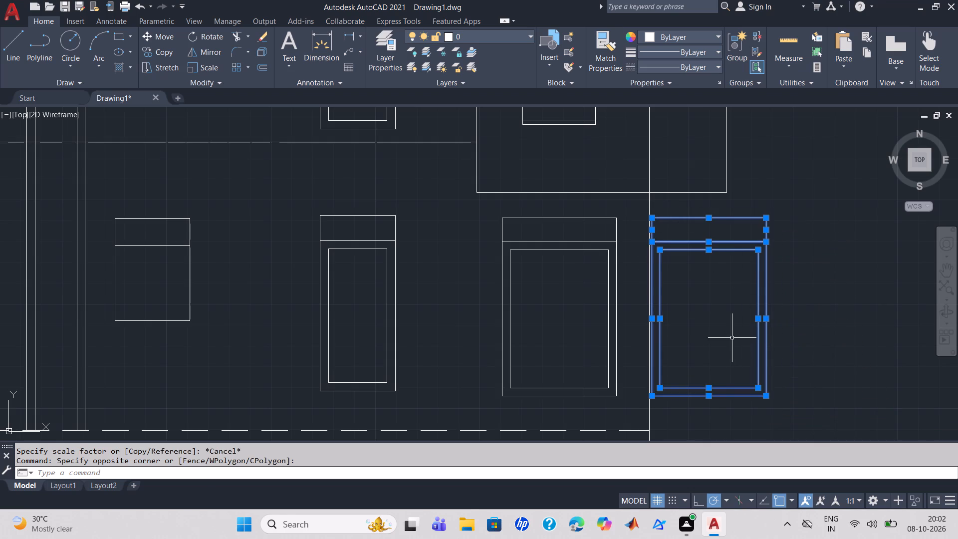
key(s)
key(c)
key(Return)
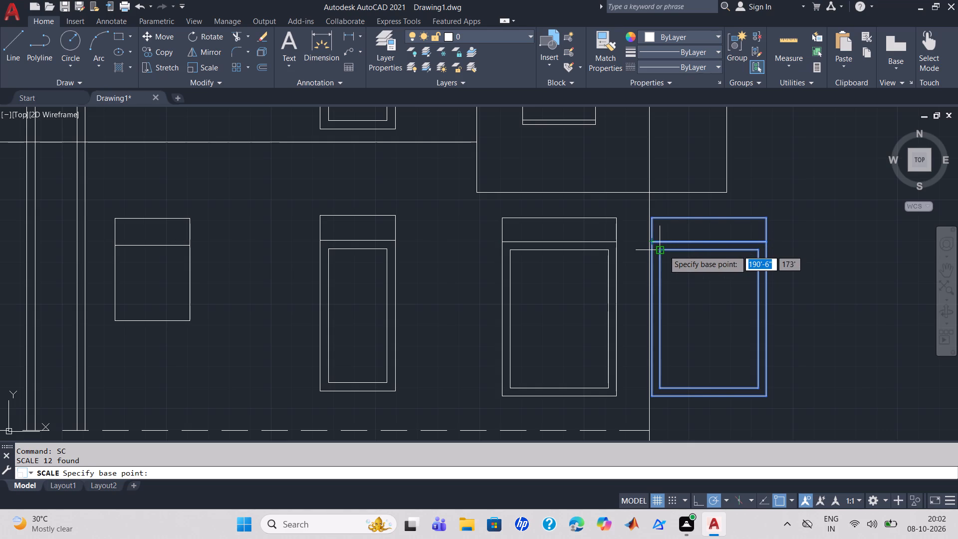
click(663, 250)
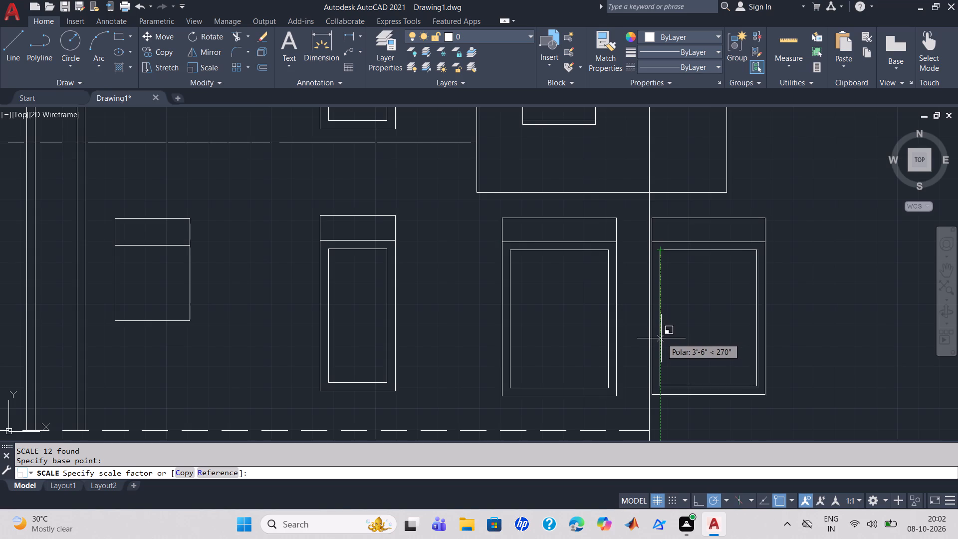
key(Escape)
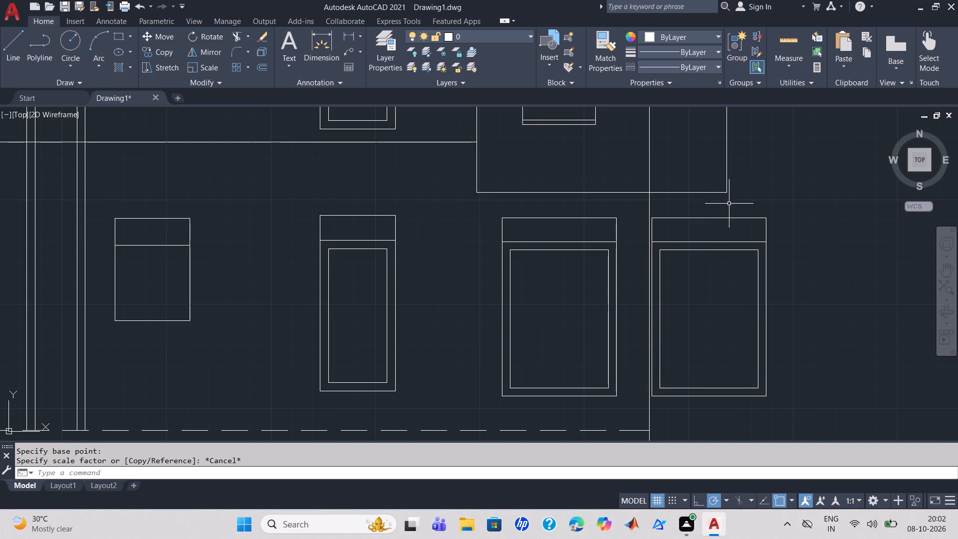
Extend the balcony's right edge downward through the copied lower-floor window to the bottom of its inner frame.
text(TR)
key(Return)
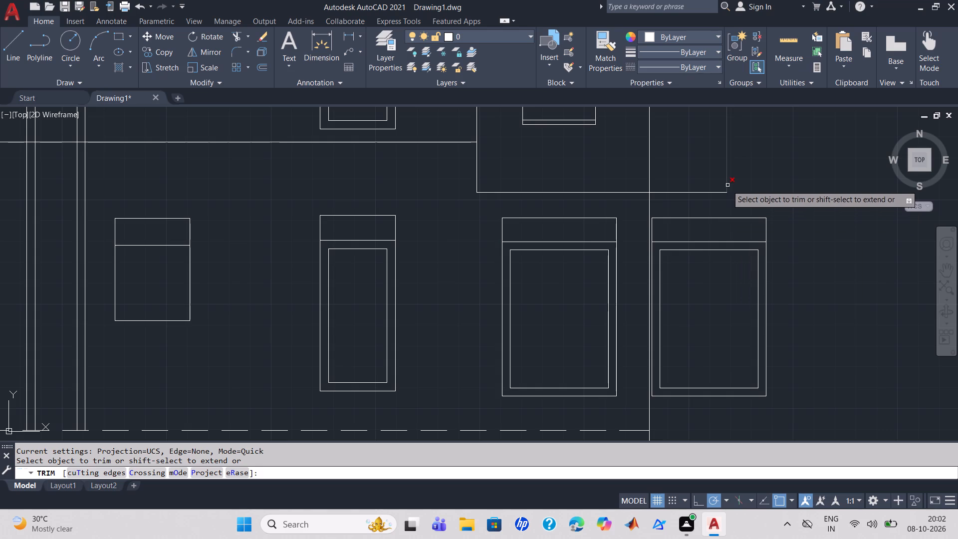
shift+click(726, 187)
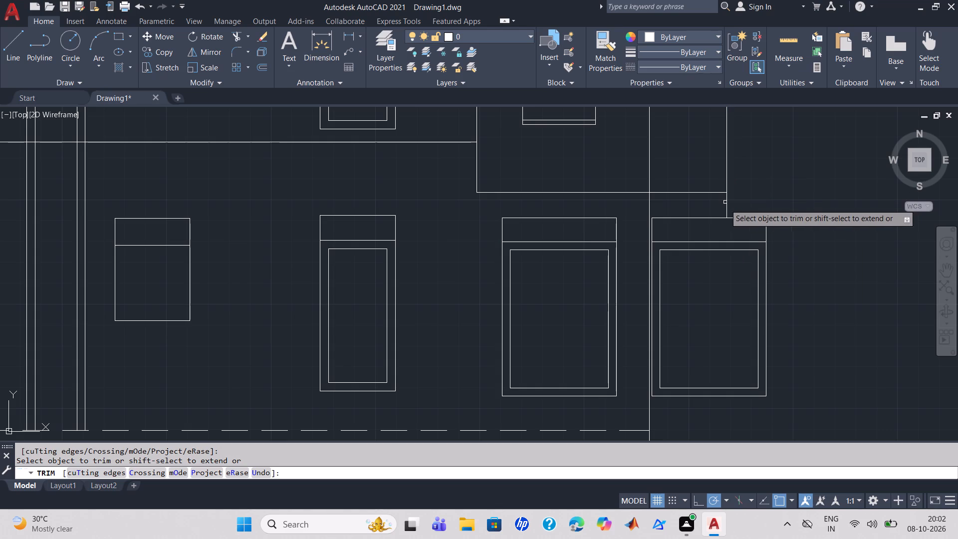
shift+click(726, 209)
shift+click(726, 230)
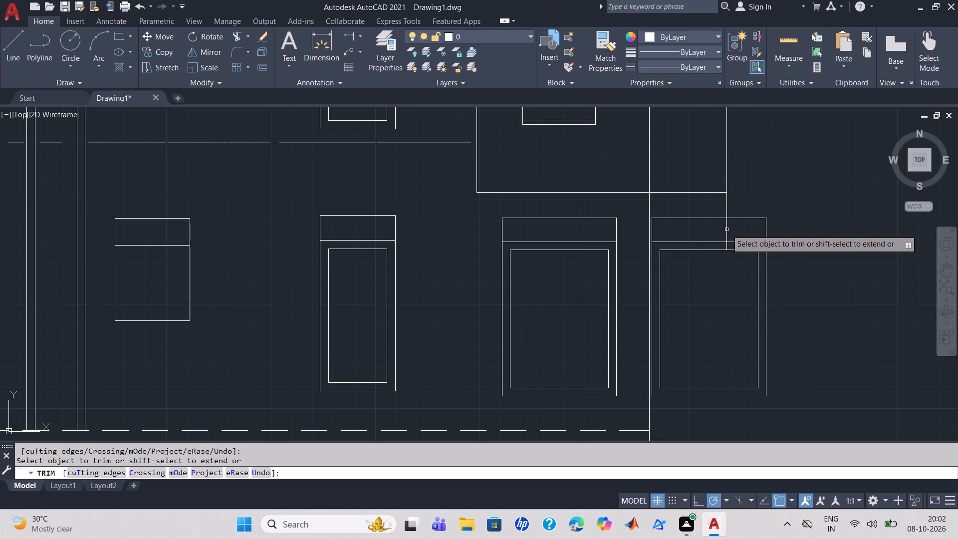
shift+click(727, 245)
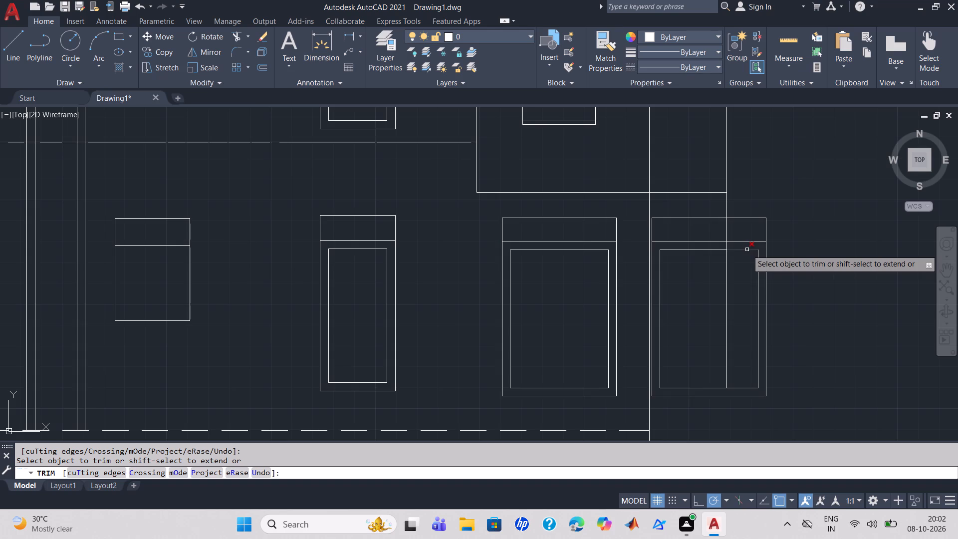
Trim the copied window's lines beyond the extended edge, extend that edge to the outer frame's bottom, and remove its piece beneath the balcony.
click(747, 250)
click(746, 243)
click(746, 217)
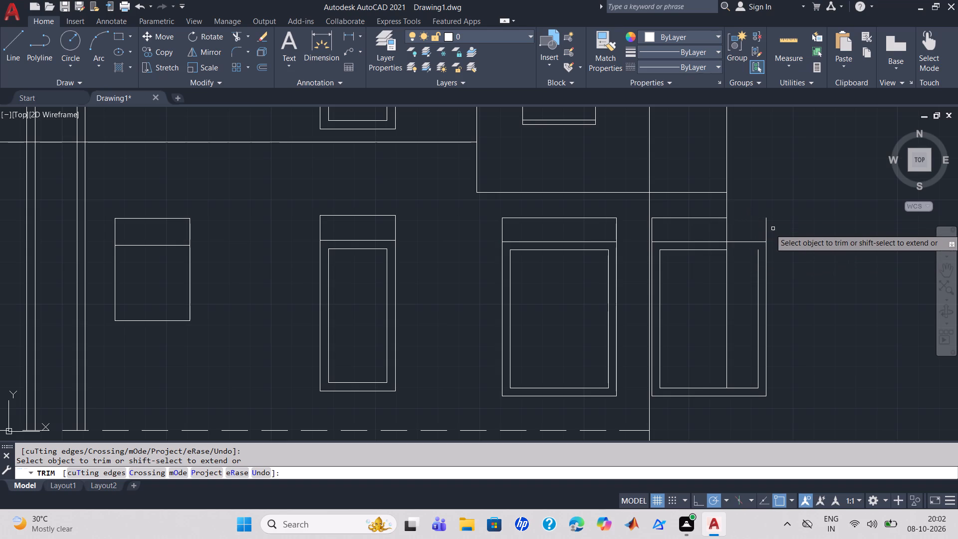
drag(771, 231, 769, 233)
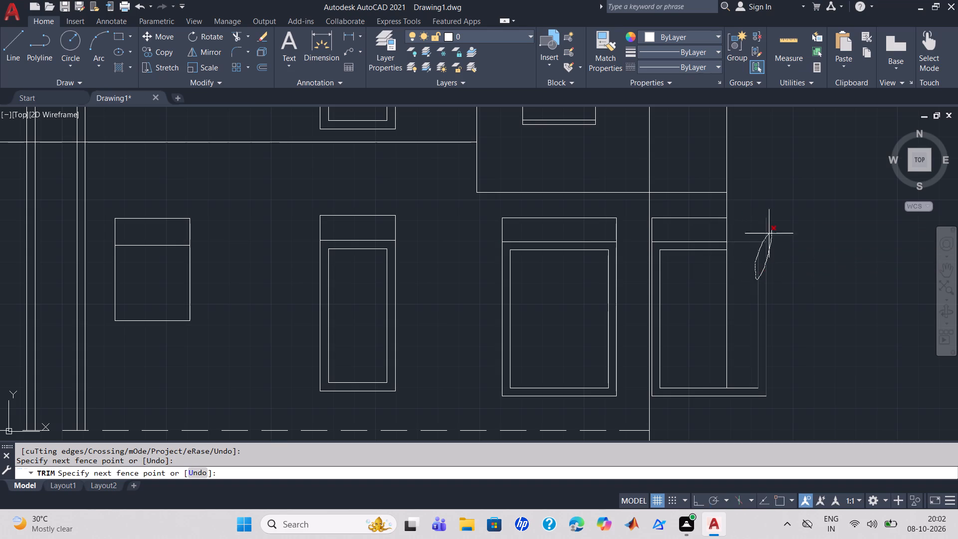
drag(769, 233, 775, 225)
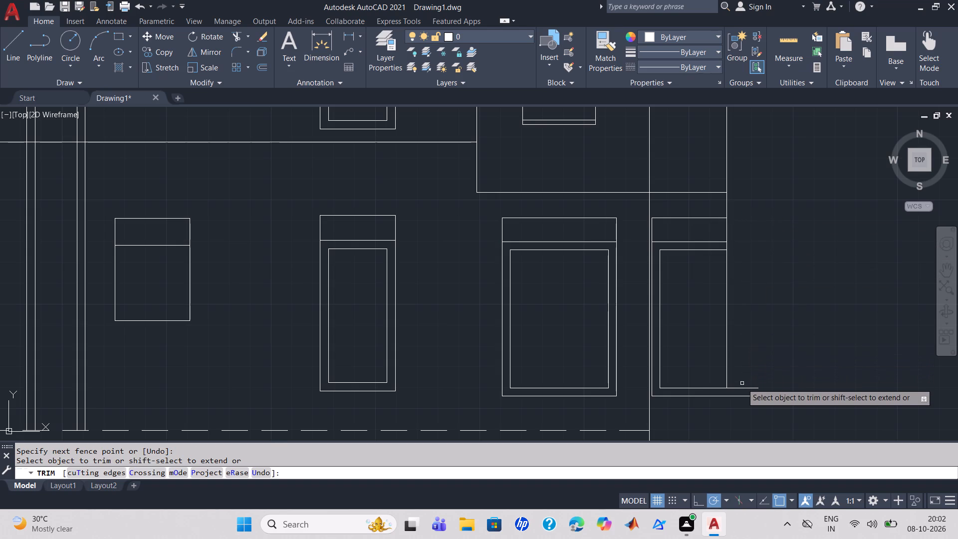
click(742, 387)
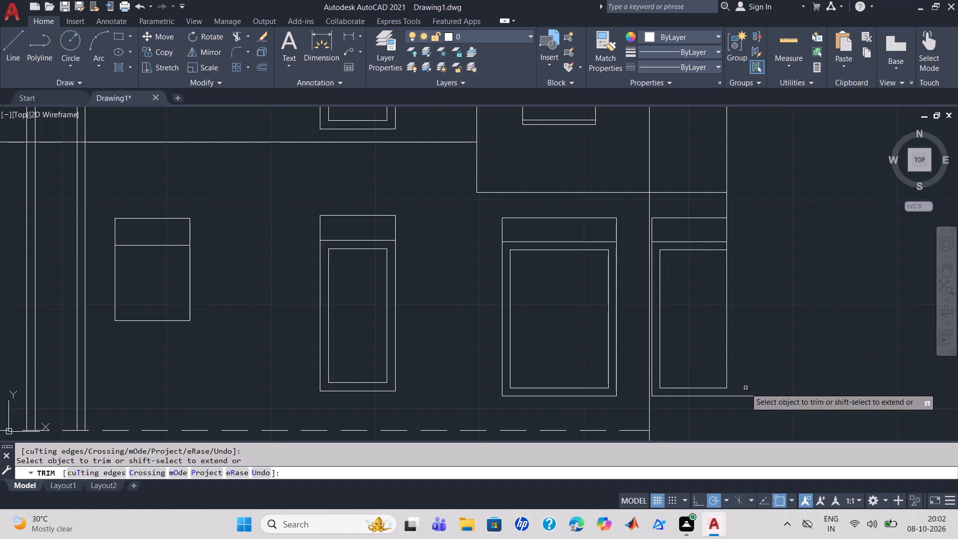
shift+click(727, 364)
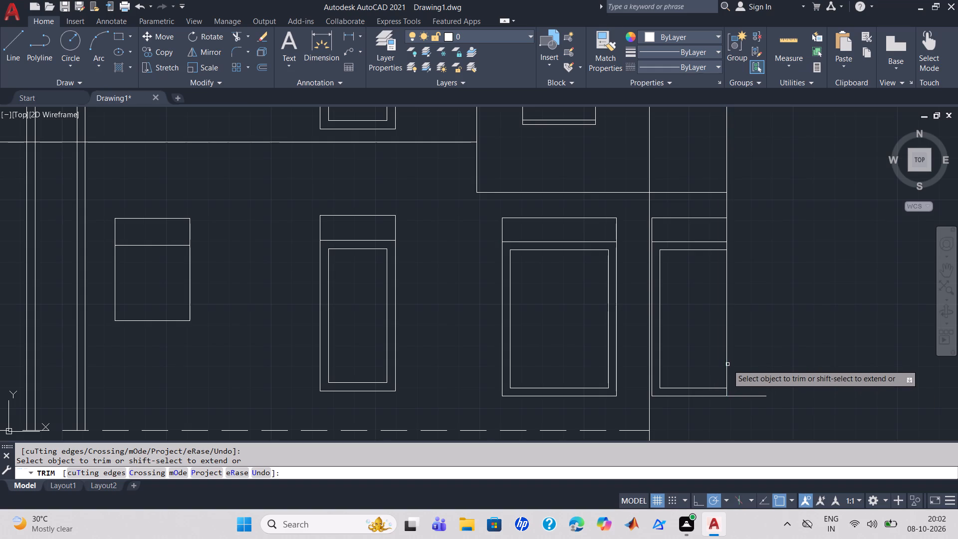
drag(745, 386, 746, 407)
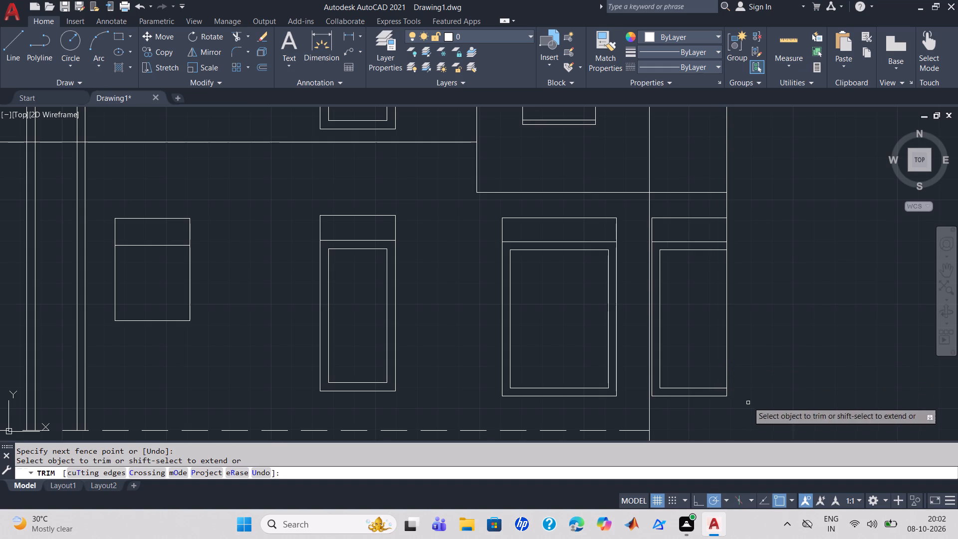
click(726, 206)
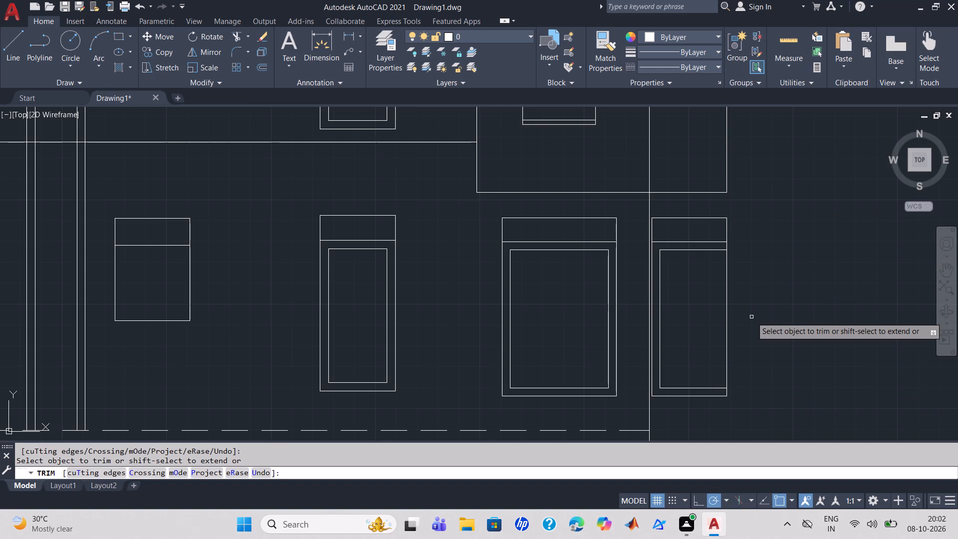
key(Escape)
Offset the narrowed window's right edge 4" inward for the inner frame's right side.
key(o)
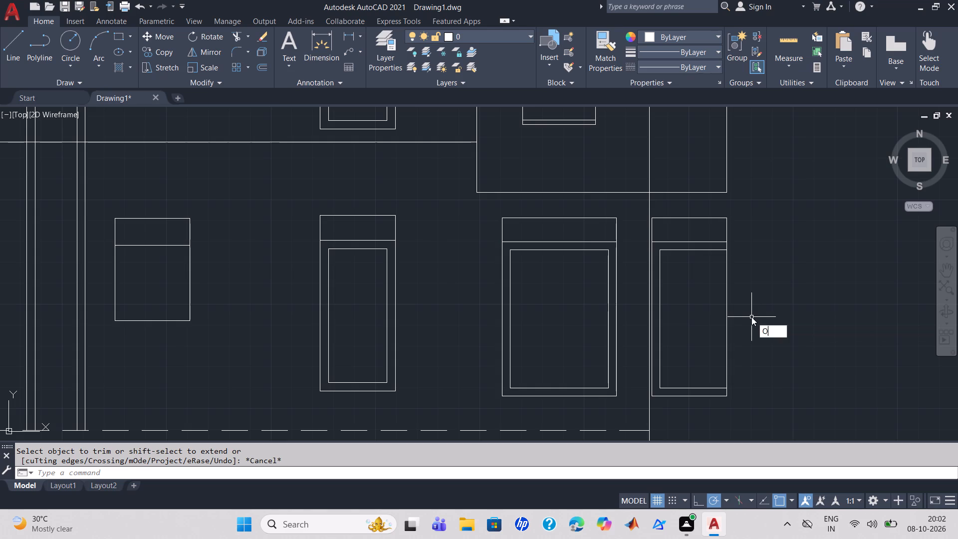
key(Return)
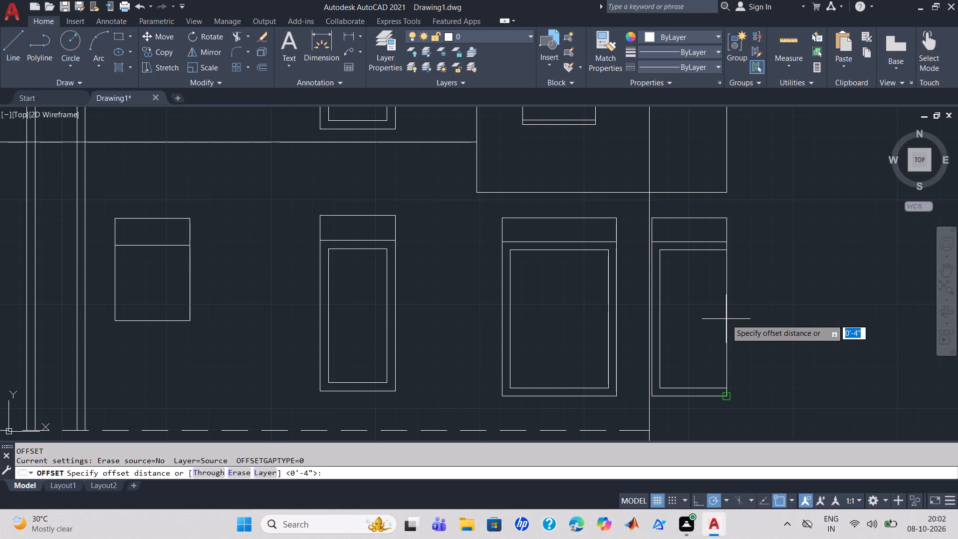
key(4)
key(Return)
click(726, 319)
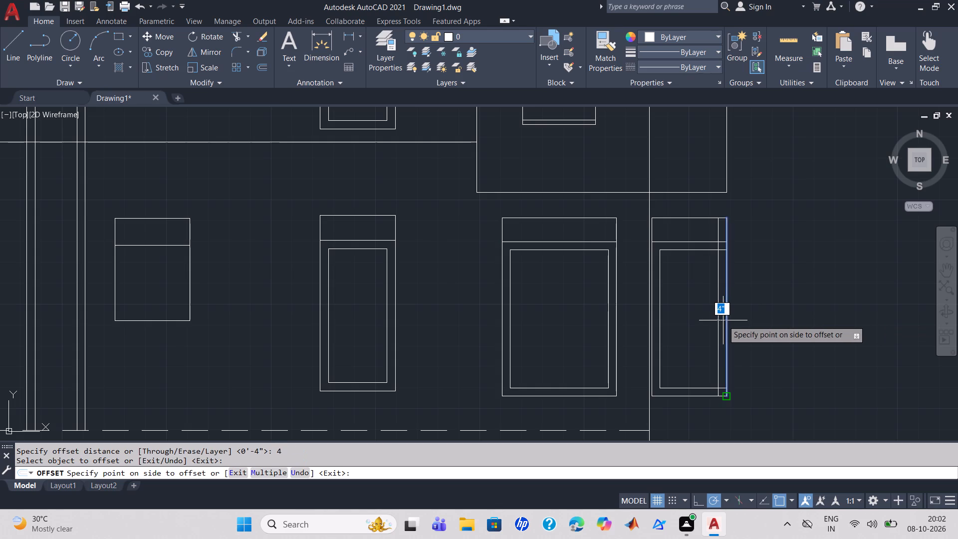
click(723, 320)
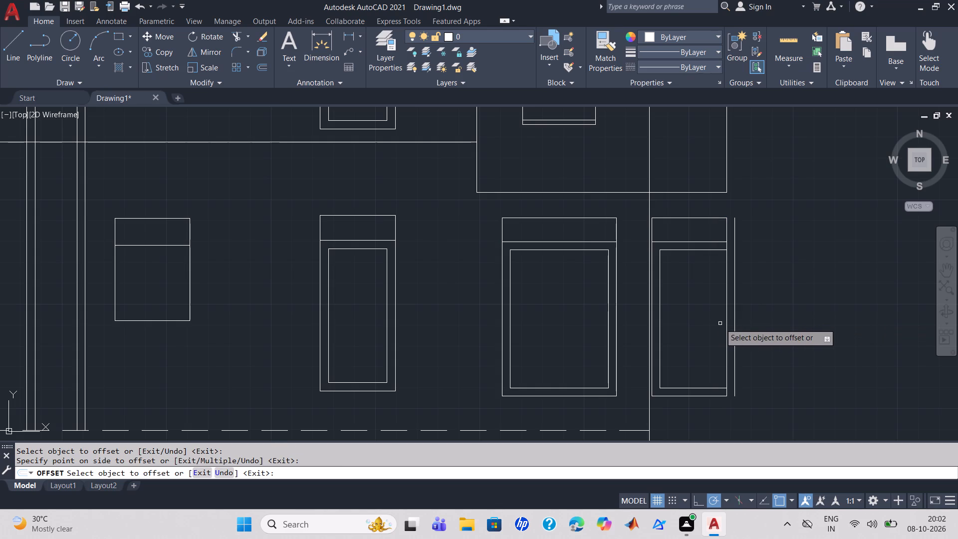
click(727, 322)
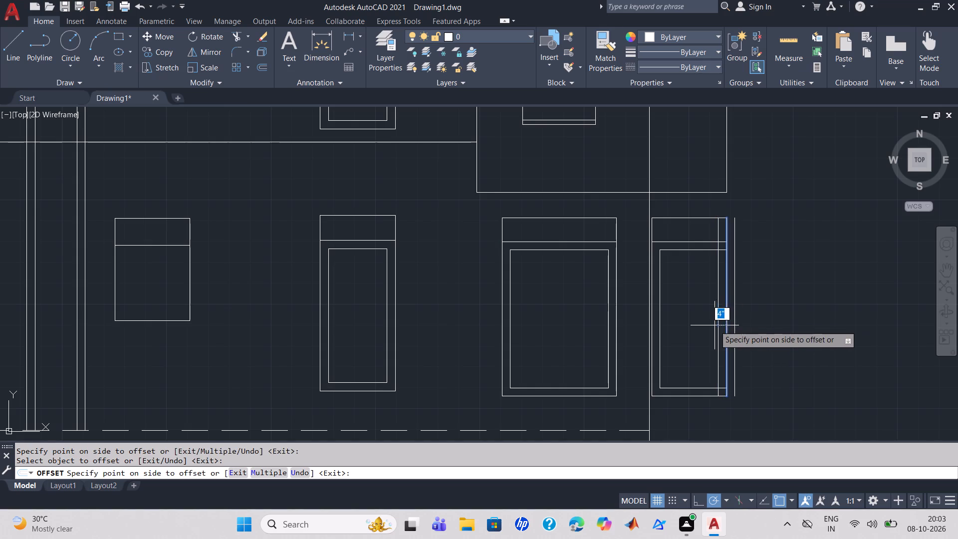
click(707, 328)
key(Escape)
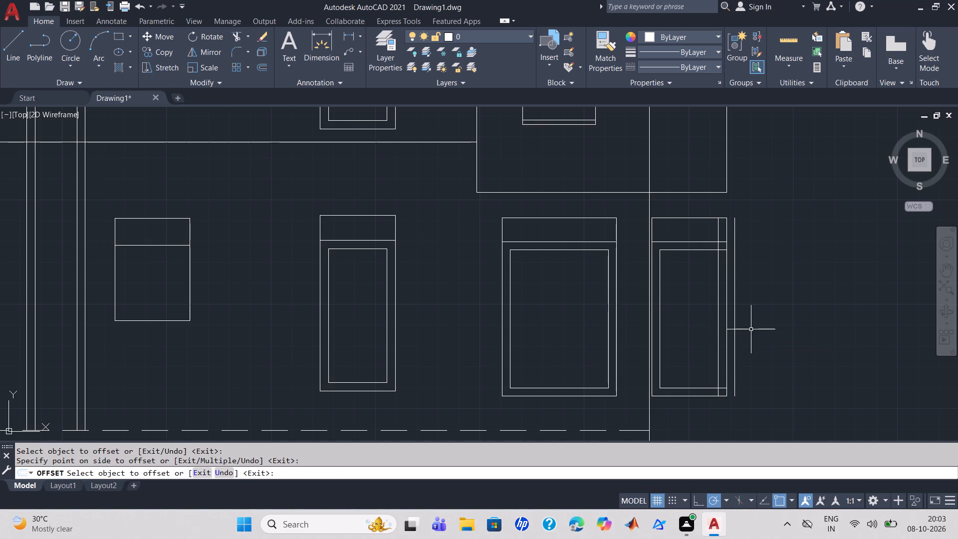
Remove the stray offset line outside the narrowed window and trim the overhanging ends at the inner frame's right corners.
text(TR)
key(Return)
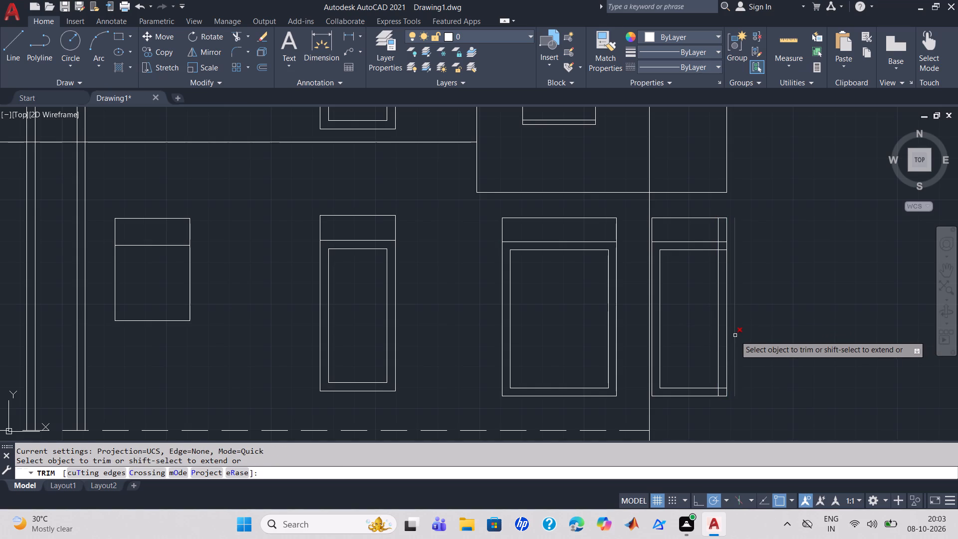
click(735, 335)
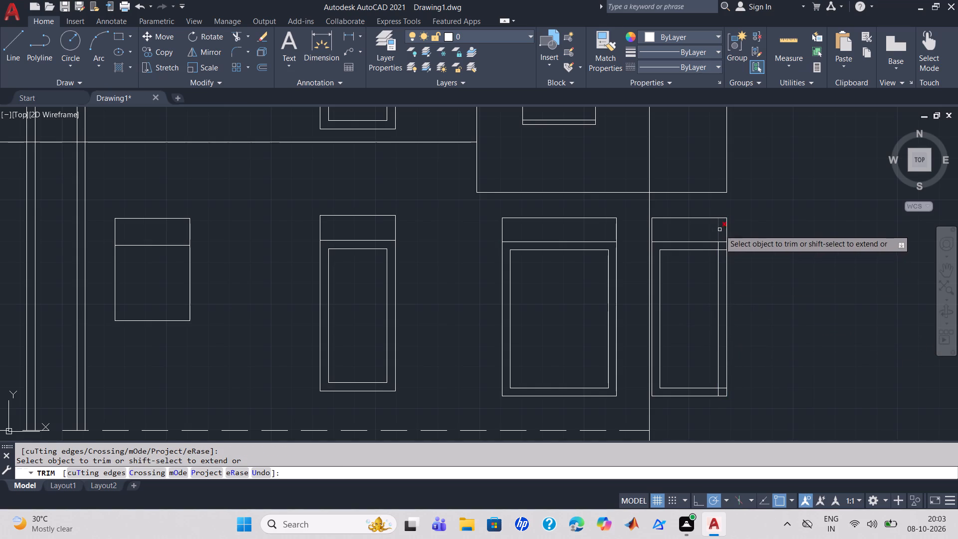
click(719, 234)
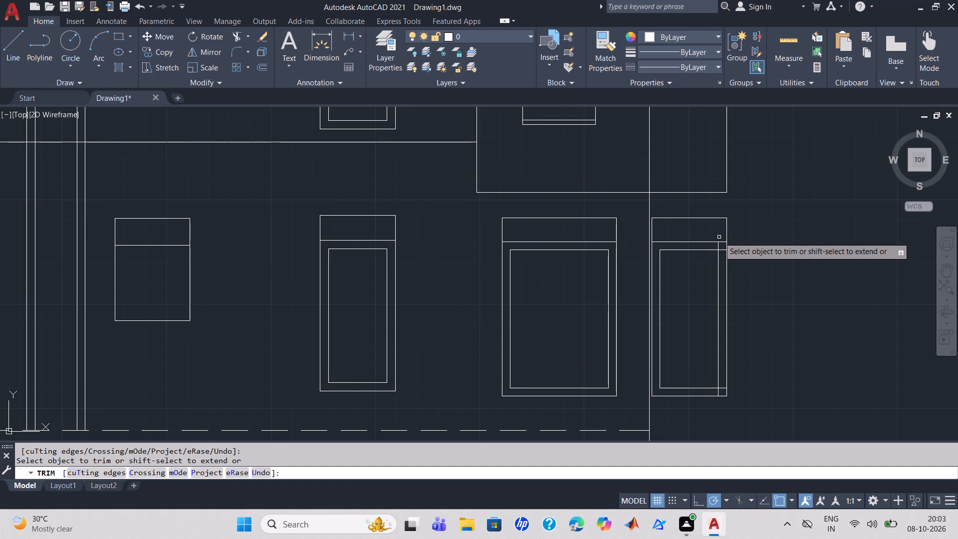
scroll(719, 237, up, 2)
click(717, 257)
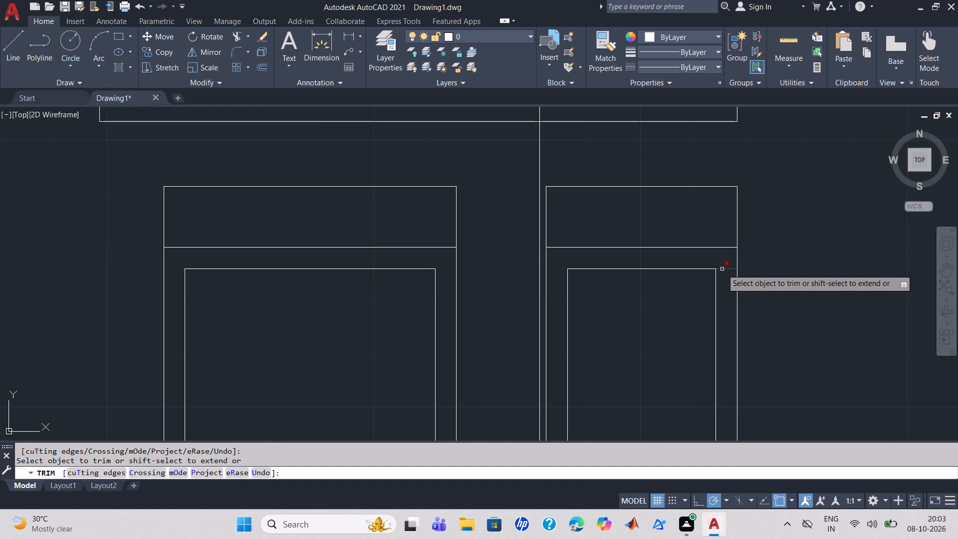
click(722, 269)
scroll(722, 269, down, 2)
scroll(723, 348, up, 1)
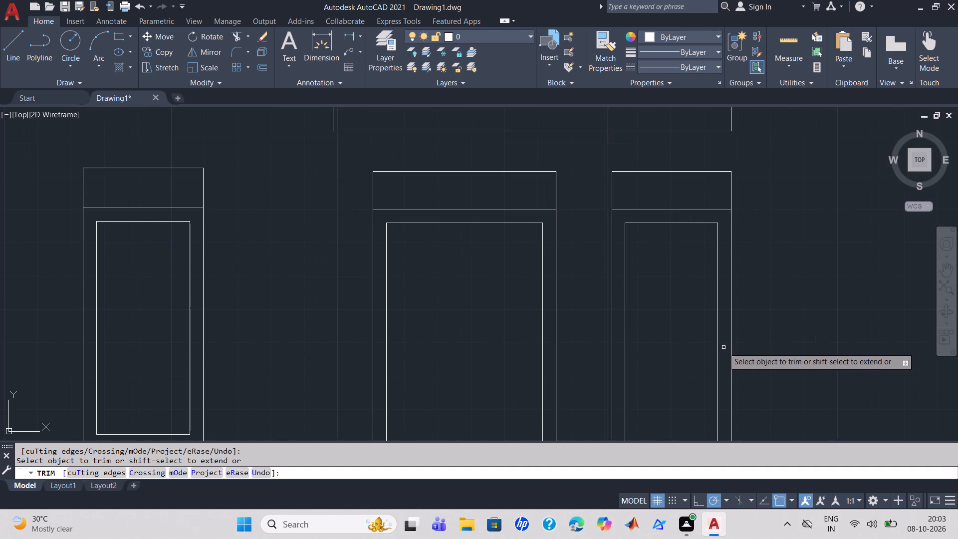
middle_drag(702, 366, 703, 344)
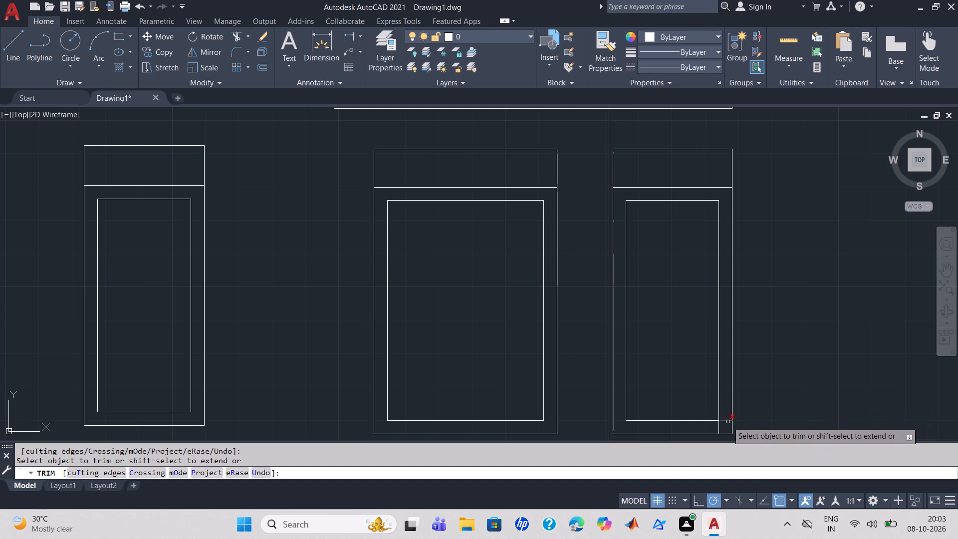
click(727, 422)
click(719, 427)
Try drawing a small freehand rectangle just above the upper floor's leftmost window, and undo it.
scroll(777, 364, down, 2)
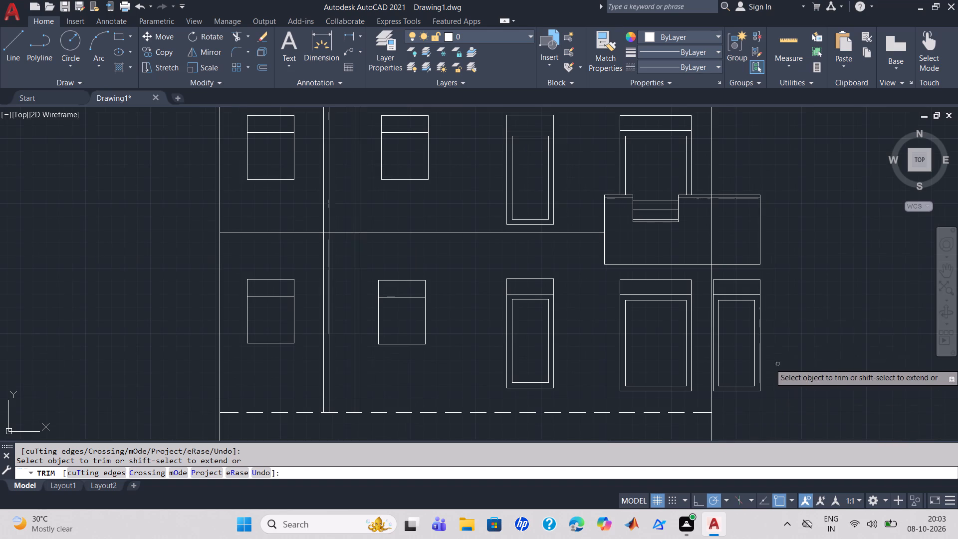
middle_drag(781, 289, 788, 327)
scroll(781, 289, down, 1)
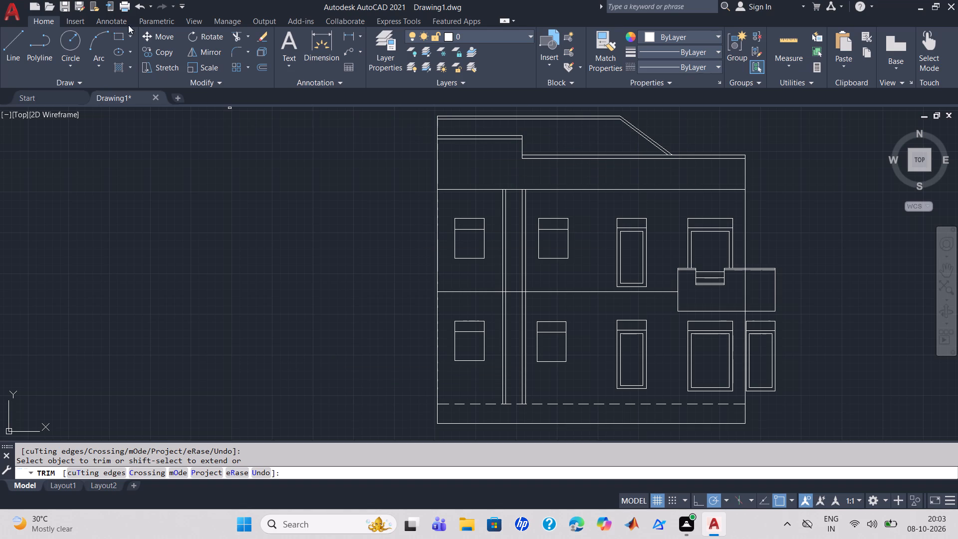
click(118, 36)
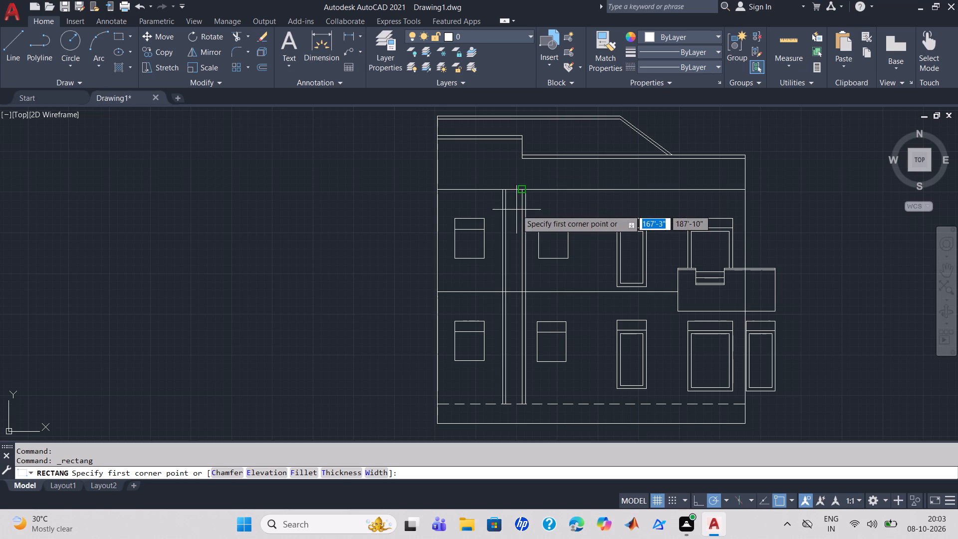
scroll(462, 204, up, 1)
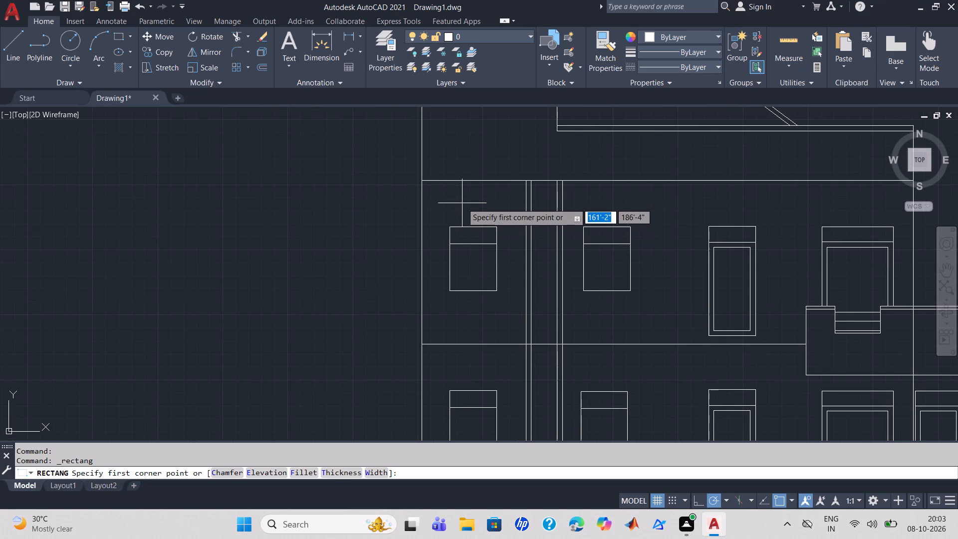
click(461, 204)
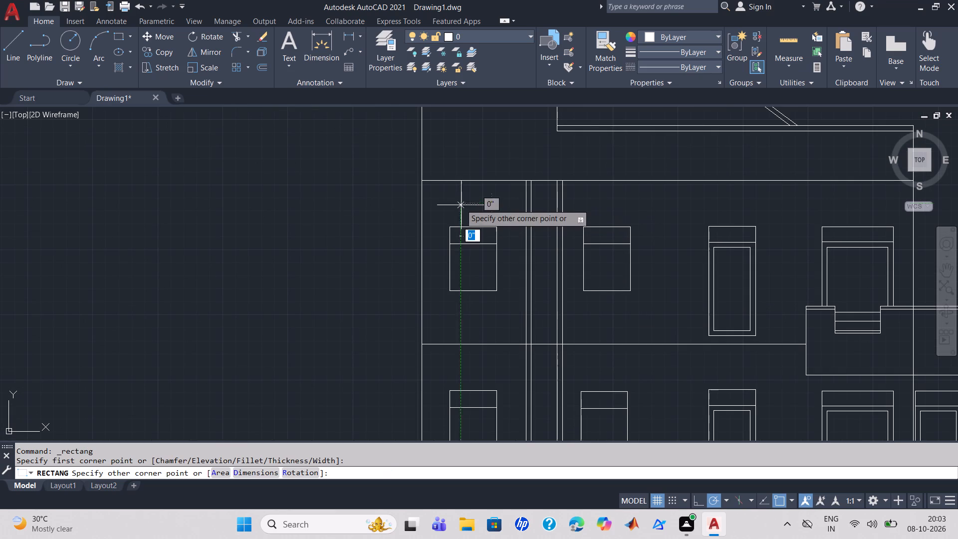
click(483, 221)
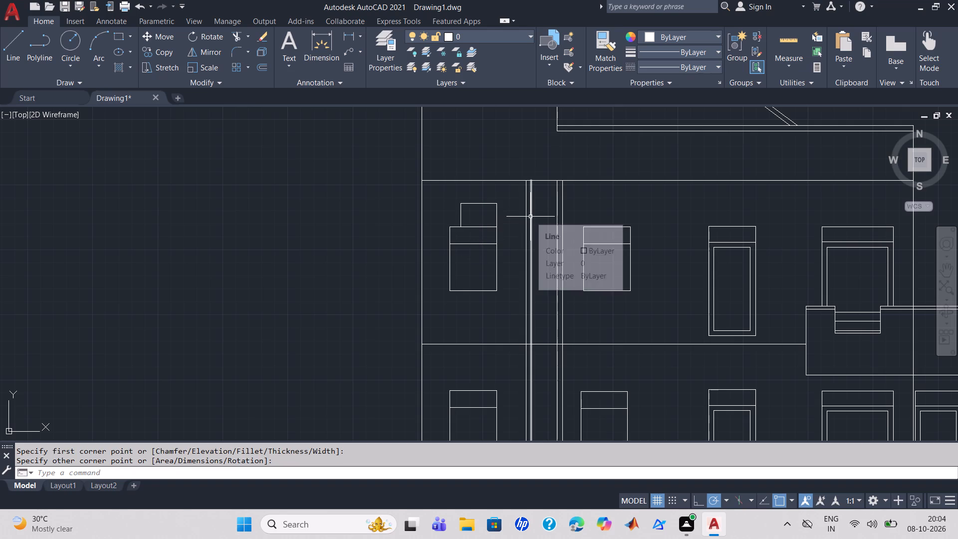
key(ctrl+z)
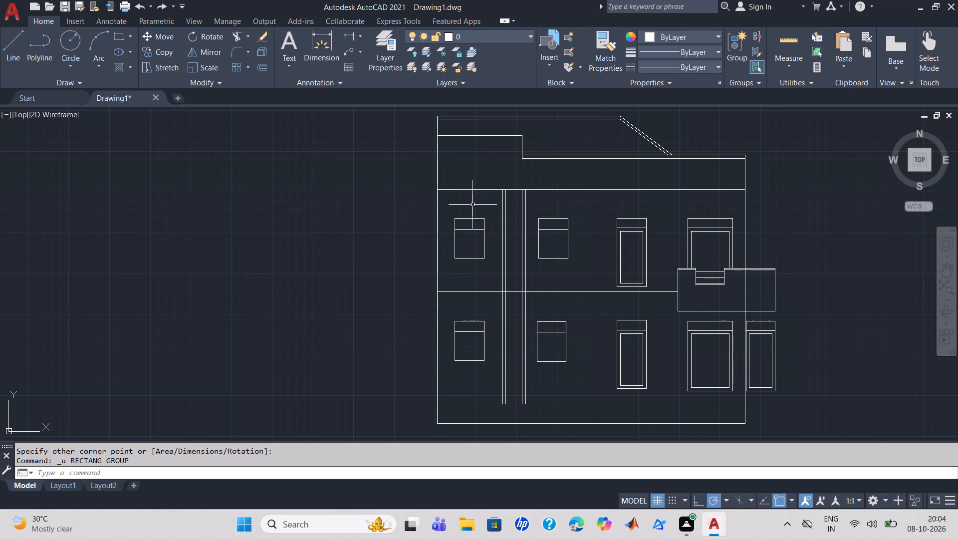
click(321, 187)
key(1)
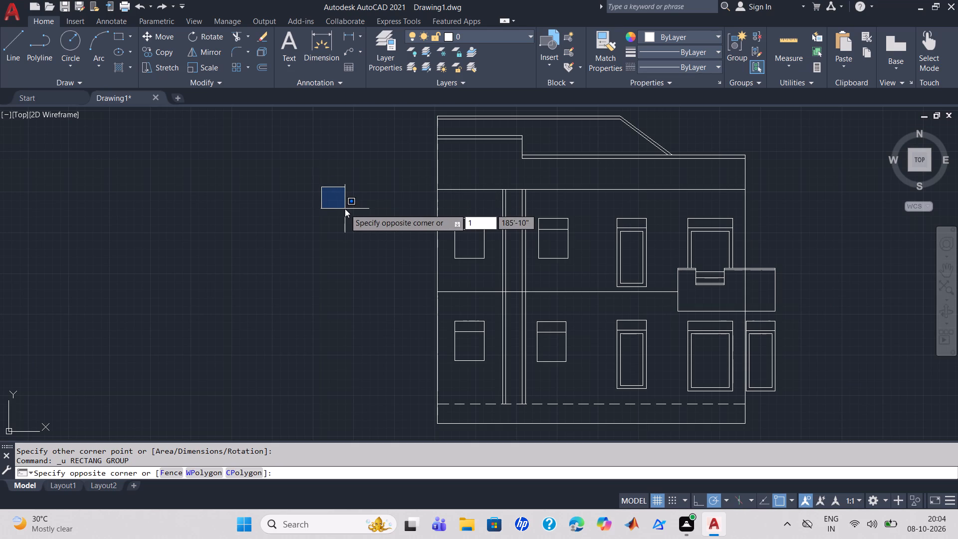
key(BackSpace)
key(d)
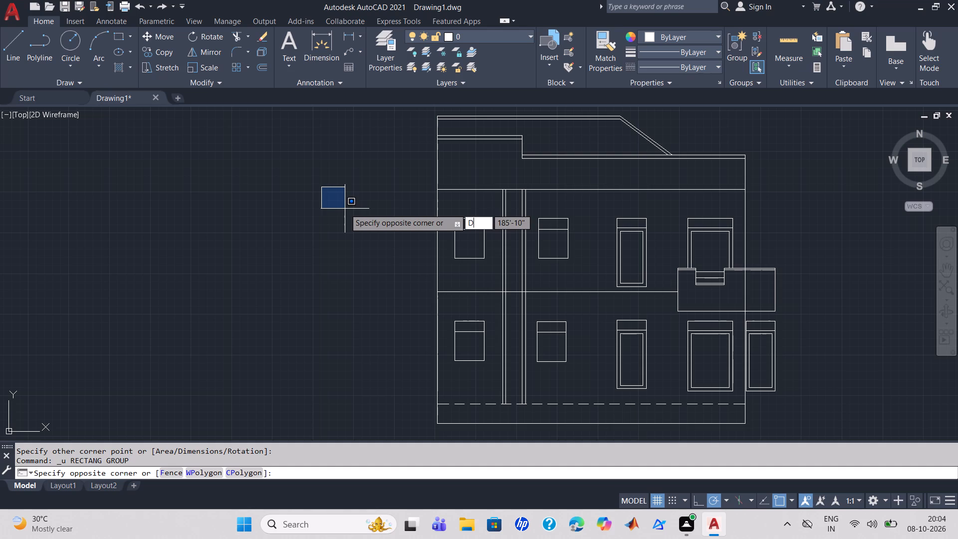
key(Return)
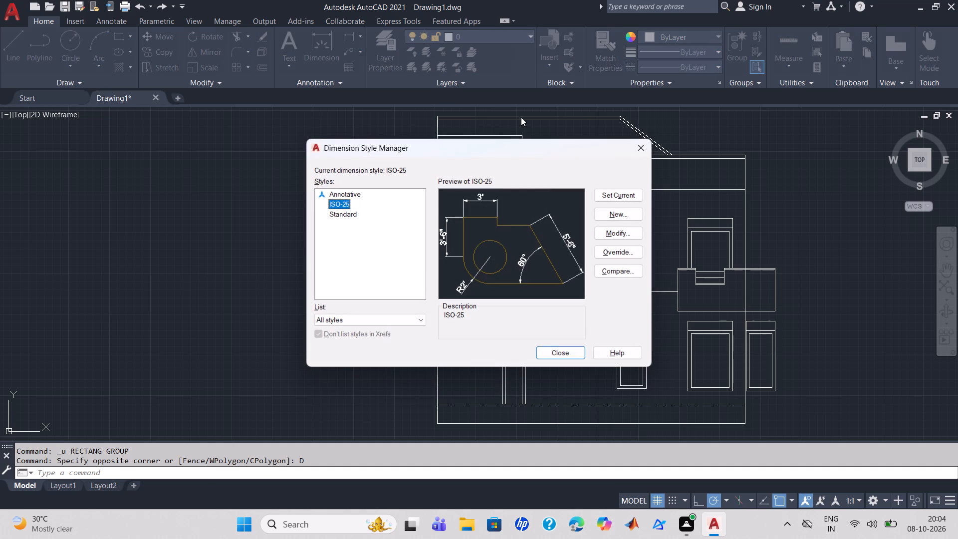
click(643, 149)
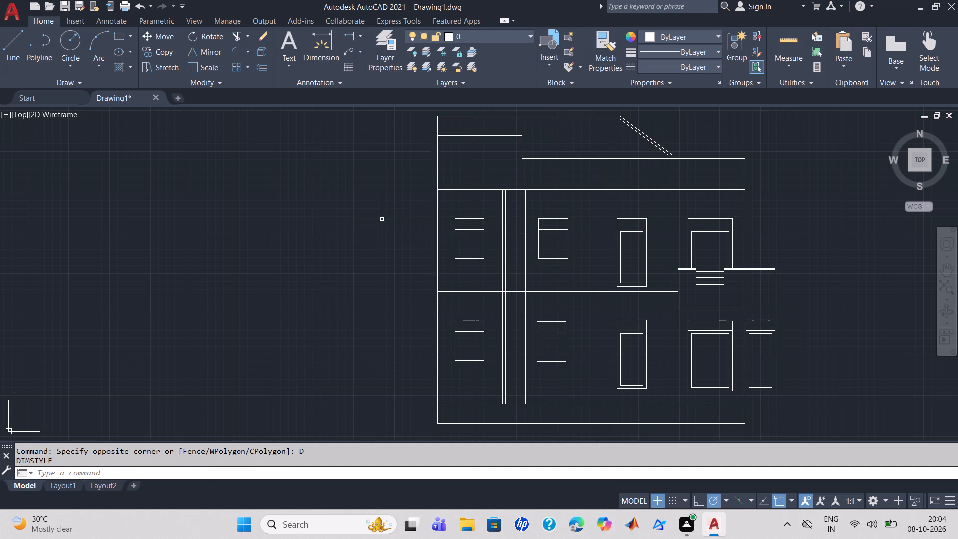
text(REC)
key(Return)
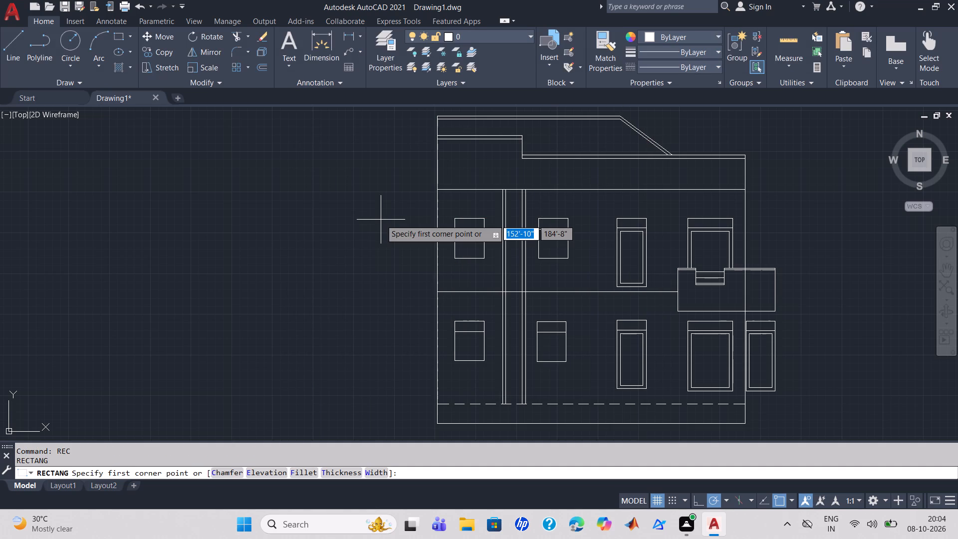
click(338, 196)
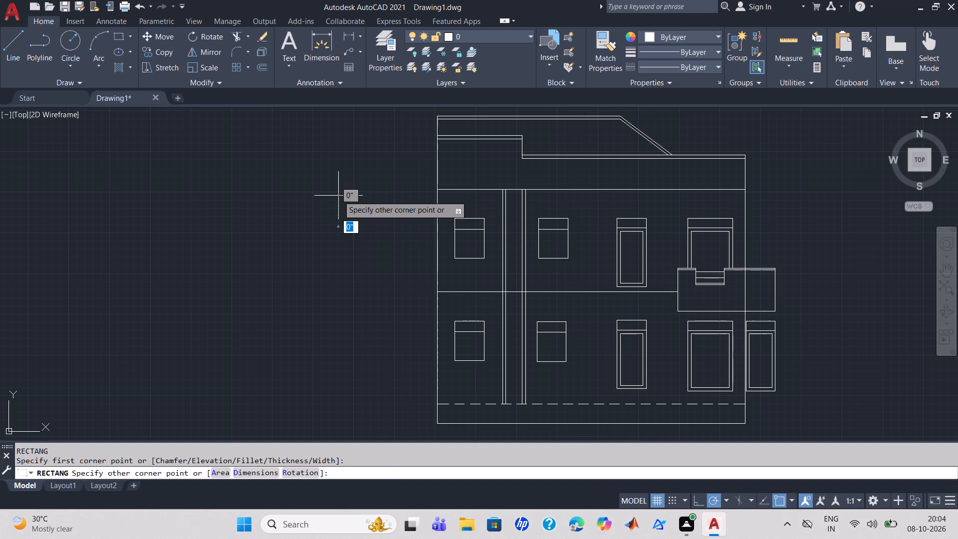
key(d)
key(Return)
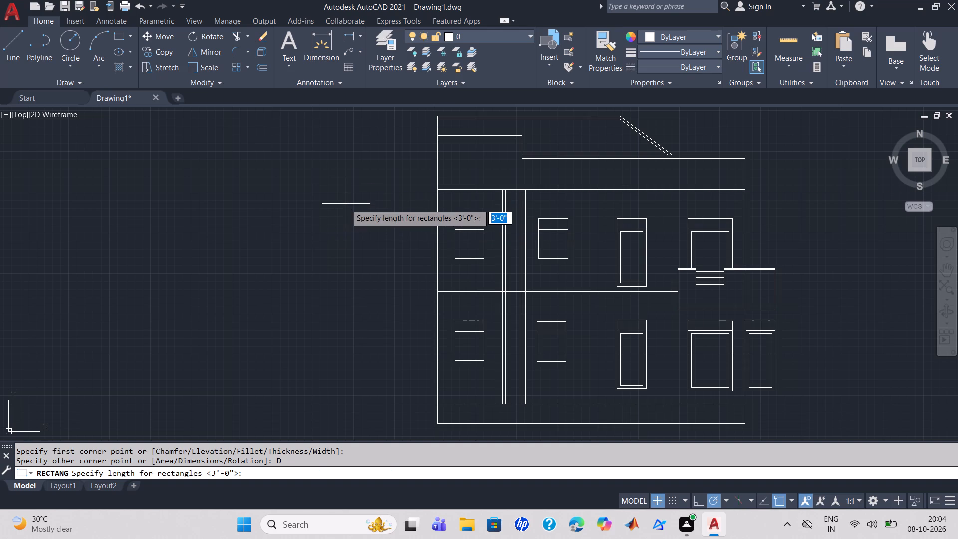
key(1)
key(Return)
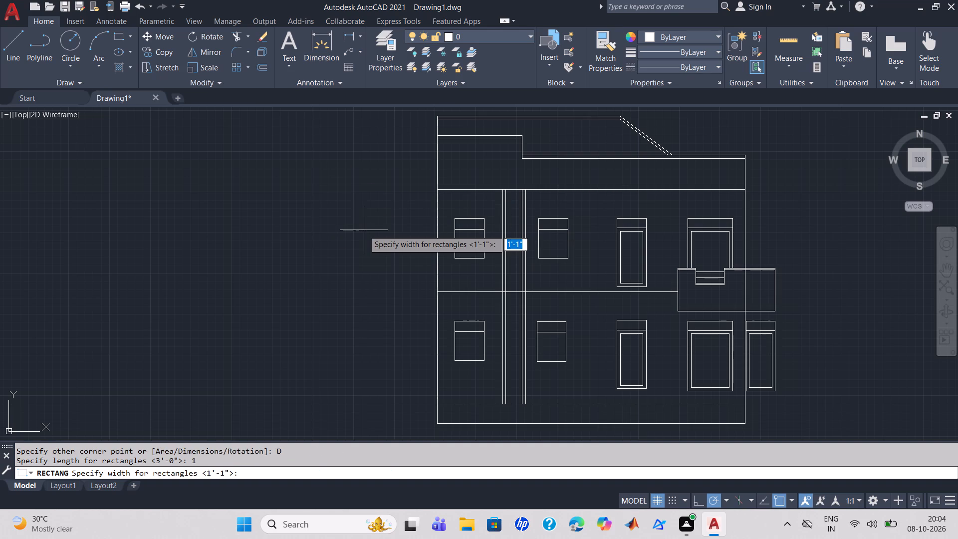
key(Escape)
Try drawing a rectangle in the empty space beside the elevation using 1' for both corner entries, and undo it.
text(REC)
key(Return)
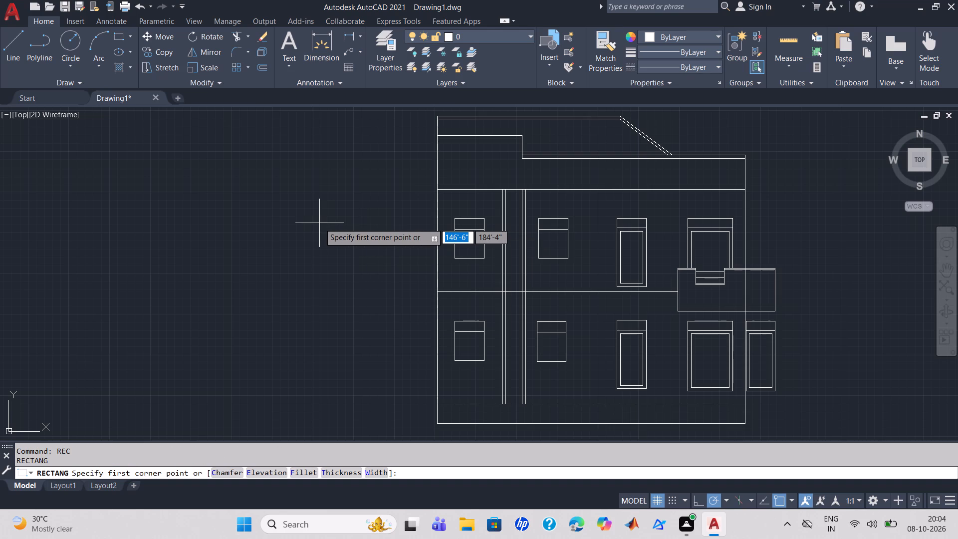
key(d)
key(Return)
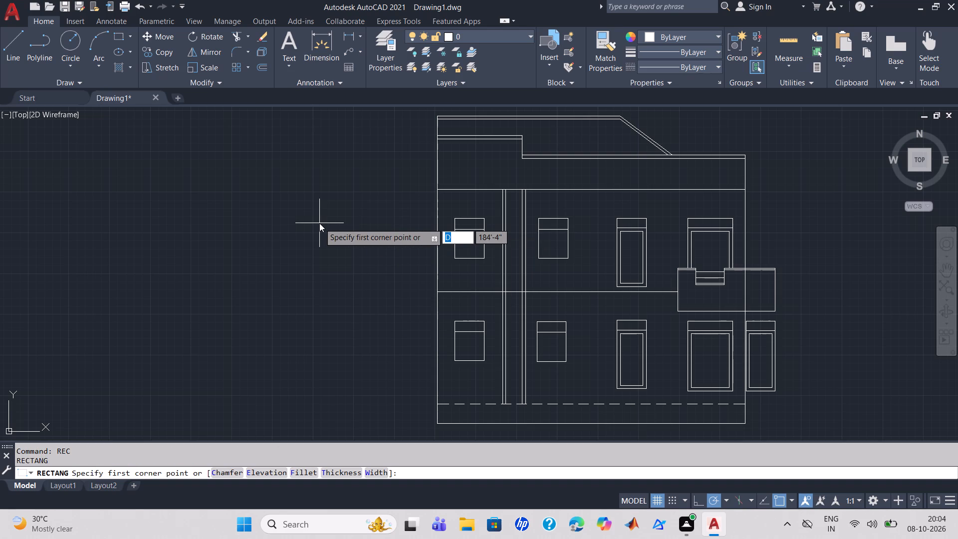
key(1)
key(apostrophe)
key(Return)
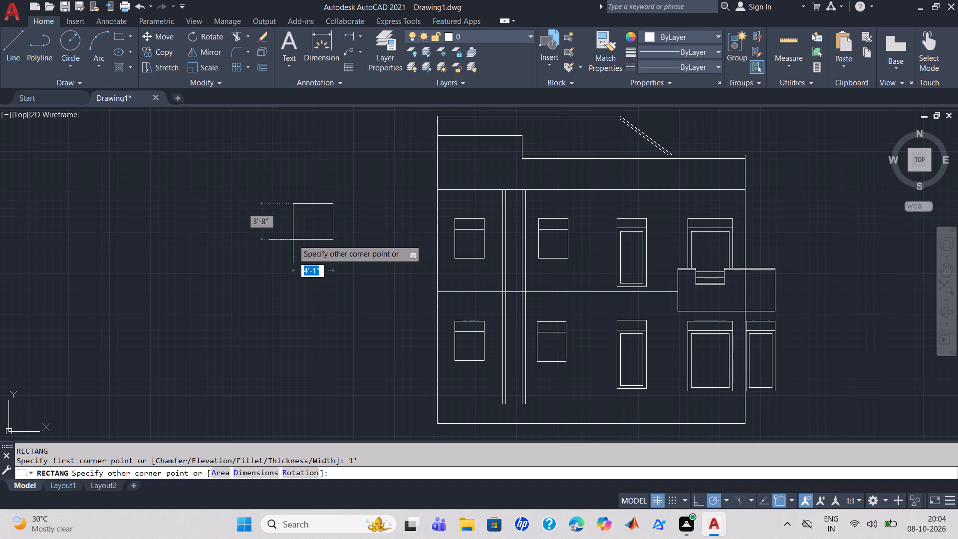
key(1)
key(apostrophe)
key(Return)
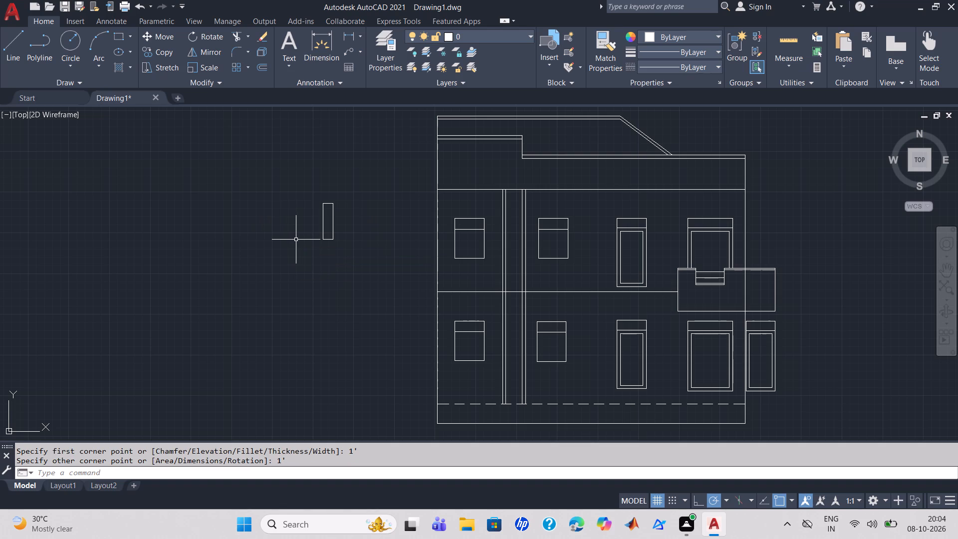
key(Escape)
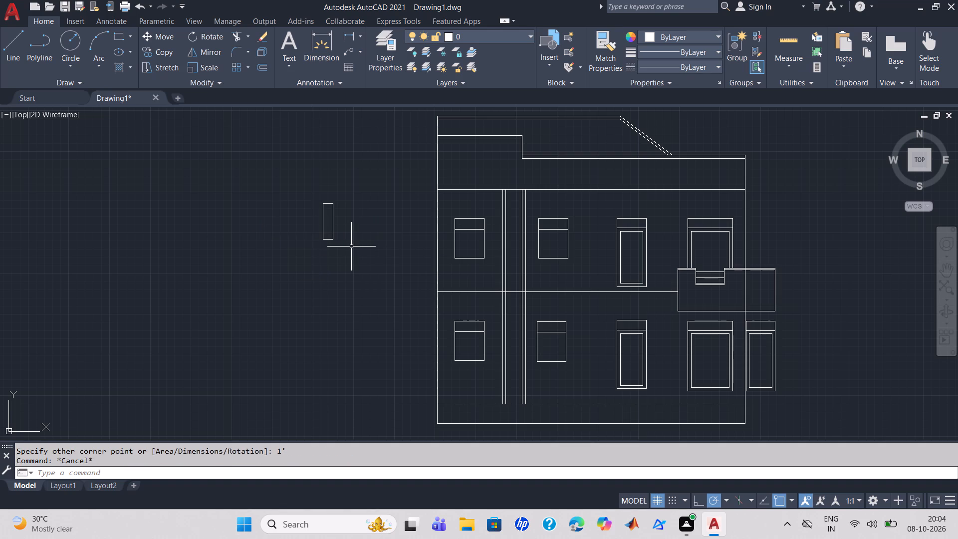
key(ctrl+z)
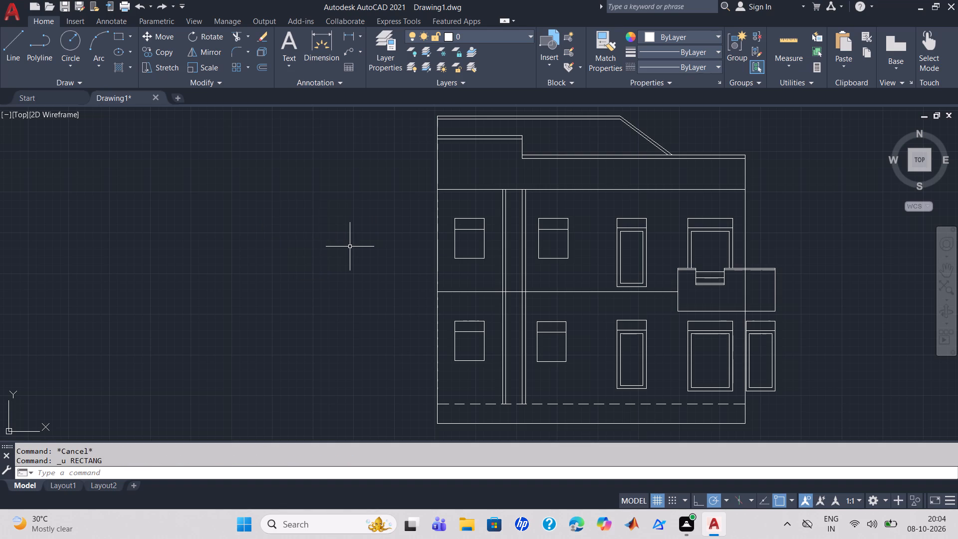
Draw a 1' by 1' square by its dimensions in the empty space to the left of the elevation.
text(REC)
key(Return)
click(281, 214)
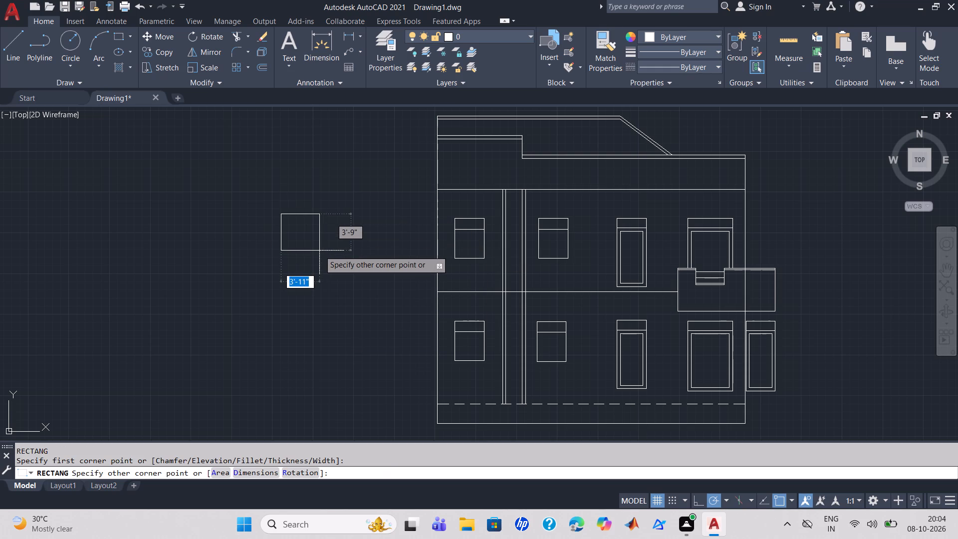
key(d)
key(Return)
text(1')
key(Return)
key(1)
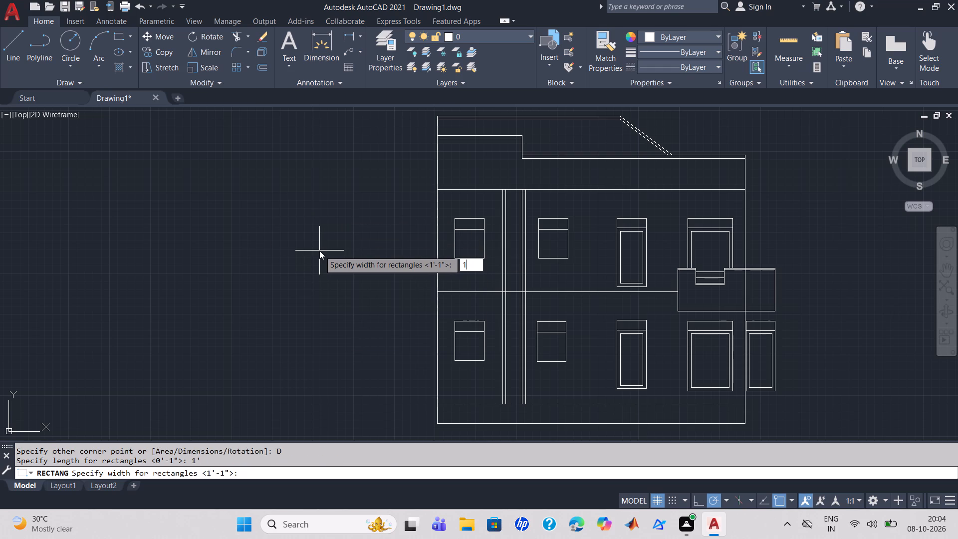
key(apostrophe)
key(Return)
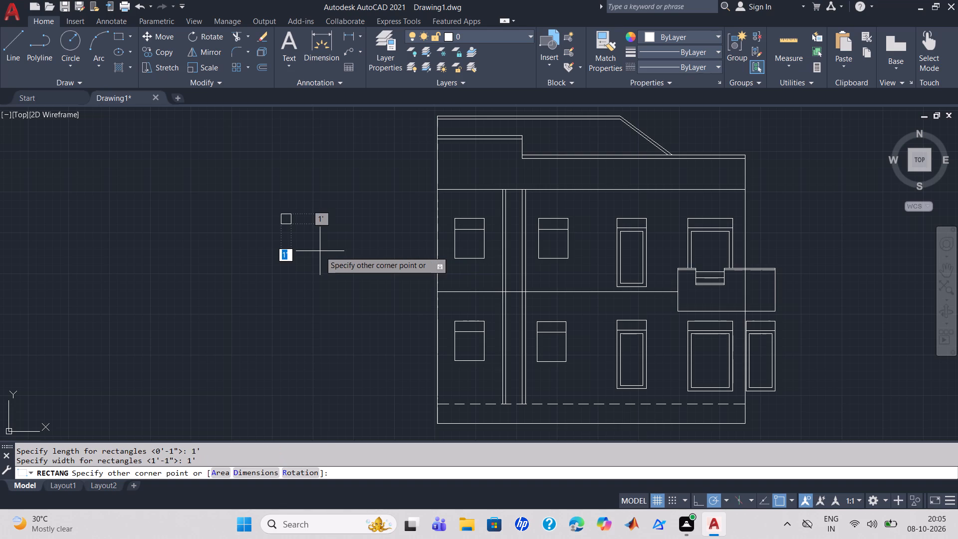
click(320, 251)
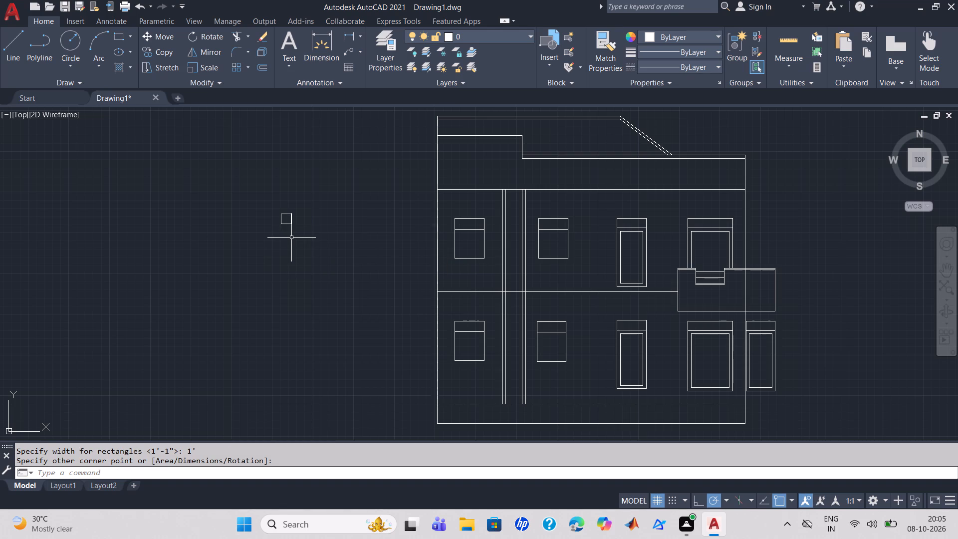
Copy the 1' square by its centre to just above each of the four small windows, two on each floor.
click(301, 241)
click(262, 197)
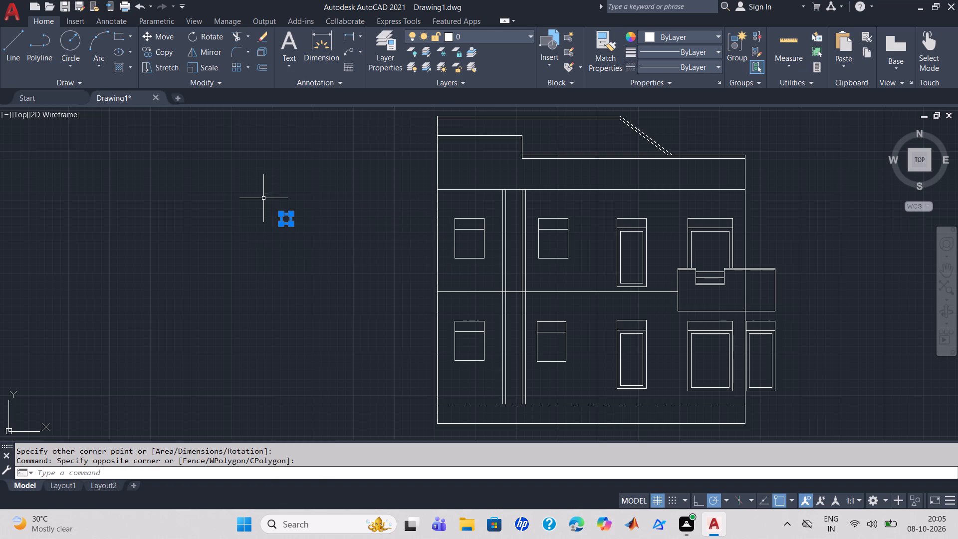
key(c)
key(o)
key(Return)
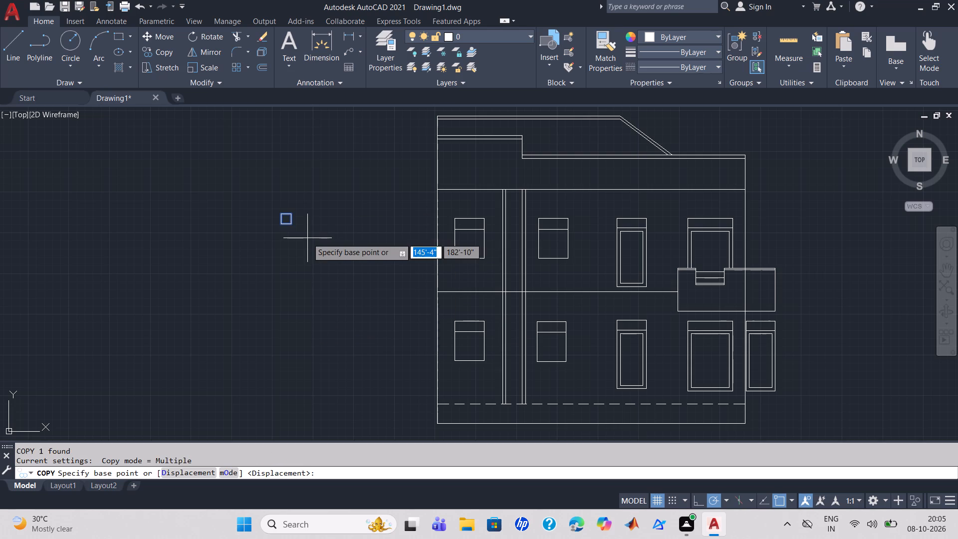
click(284, 220)
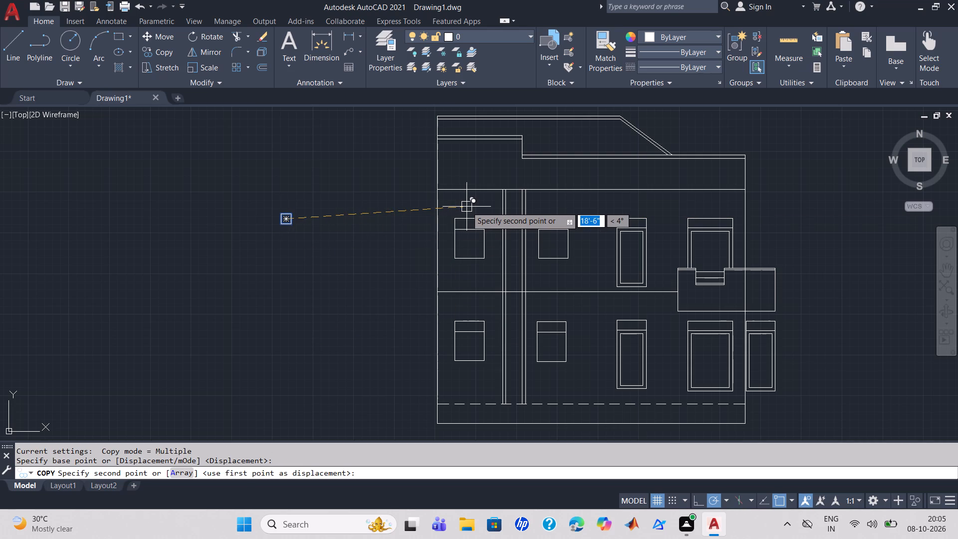
click(470, 208)
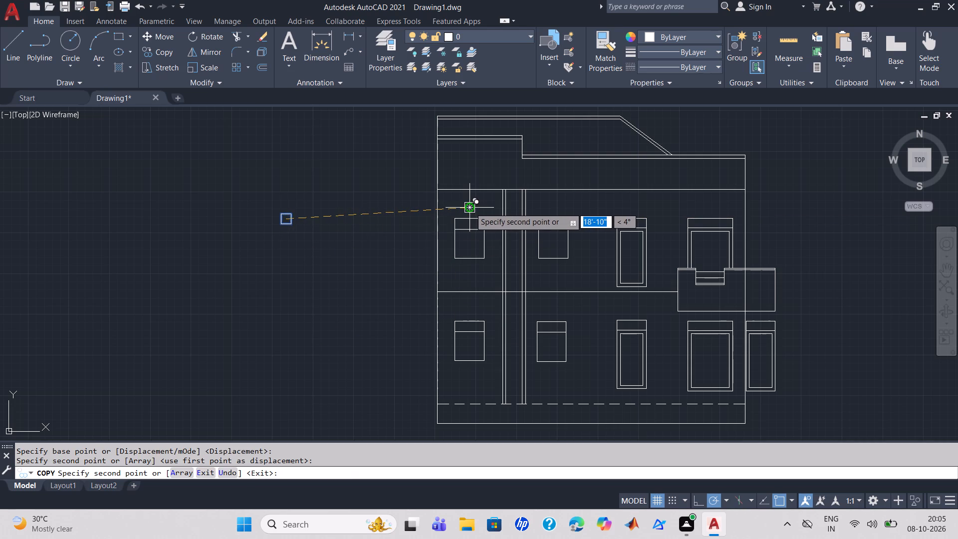
click(553, 207)
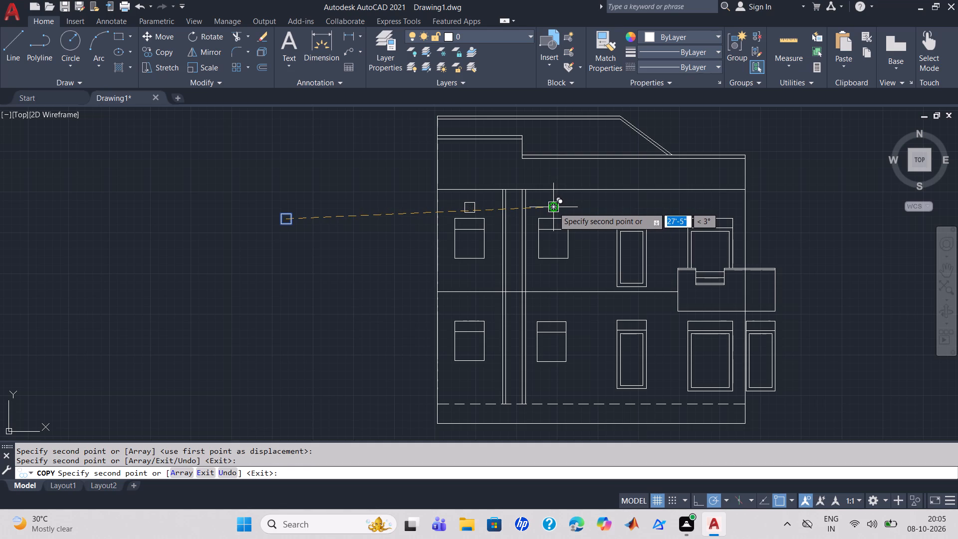
click(551, 309)
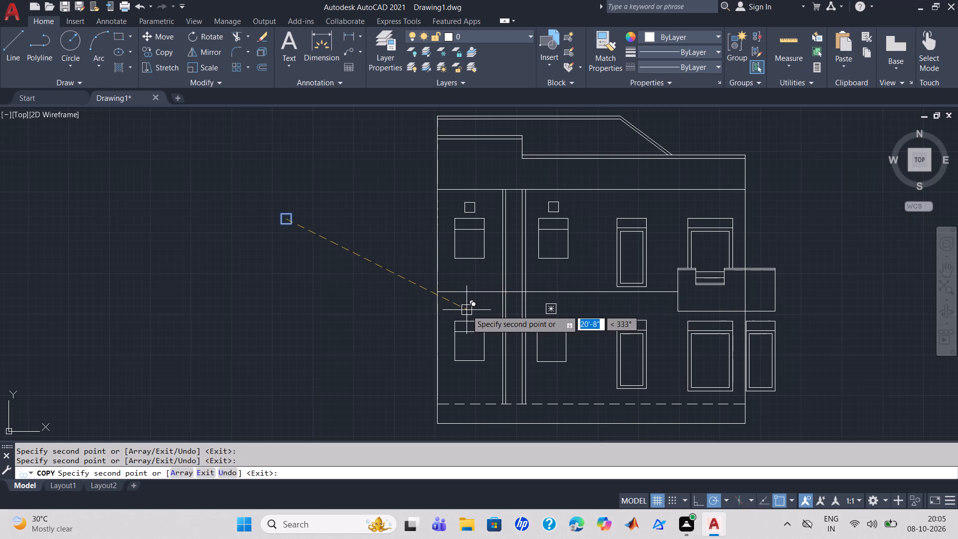
click(468, 309)
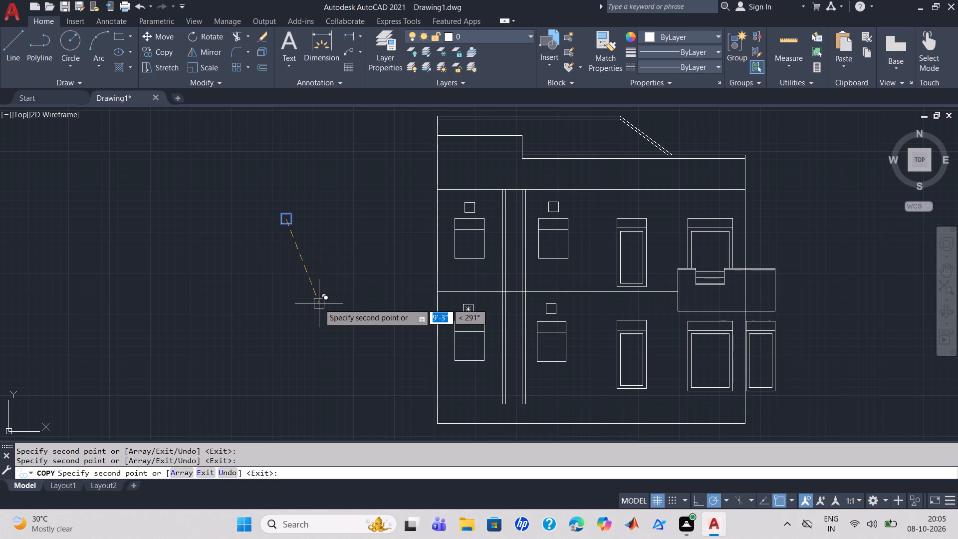
Delete the original 1' square from the empty space beside the elevation.
key(Escape)
click(312, 251)
click(257, 193)
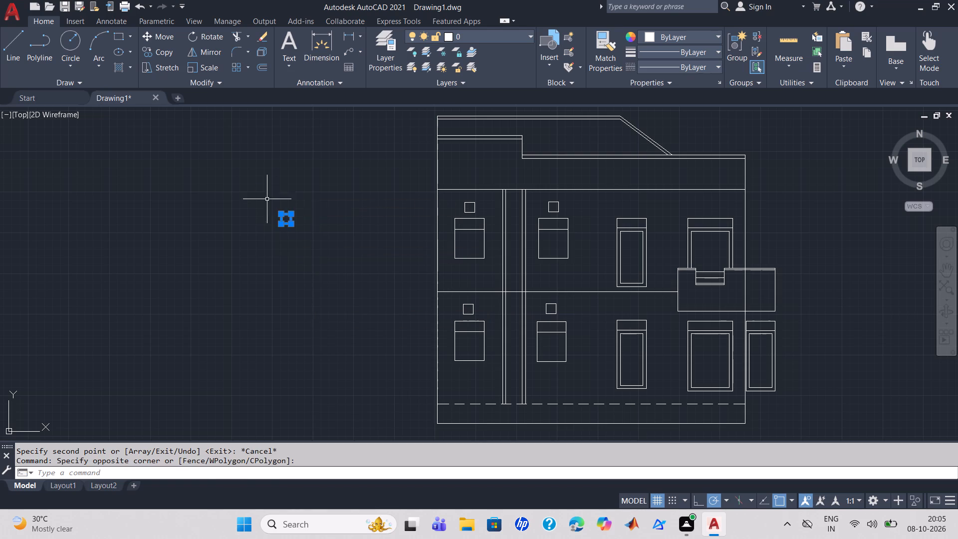
key(Delete)
Offset the horizontal line above the upper-floor windows 8" upward and the line between the floors 8" downward.
scroll(512, 303, down, 1)
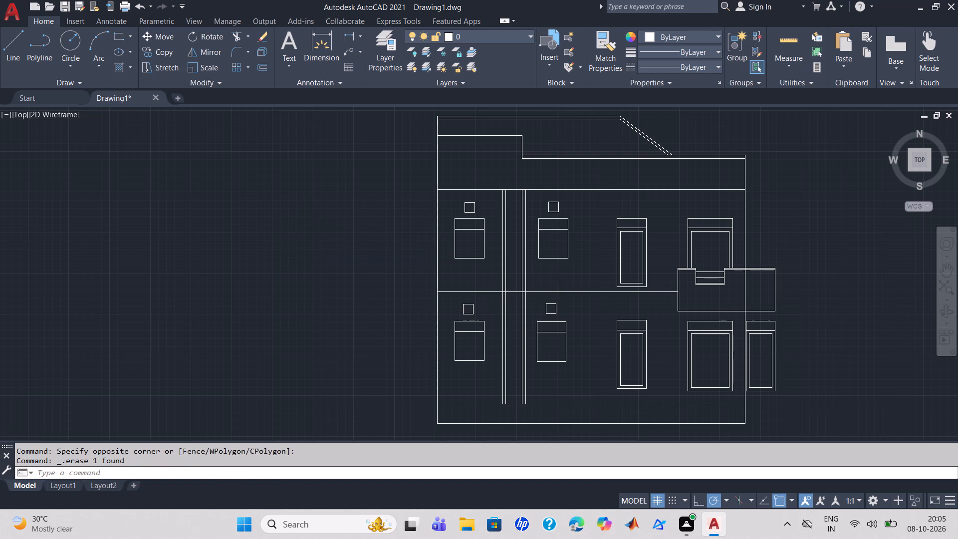
middle_drag(705, 367, 671, 319)
scroll(664, 316, up, 1)
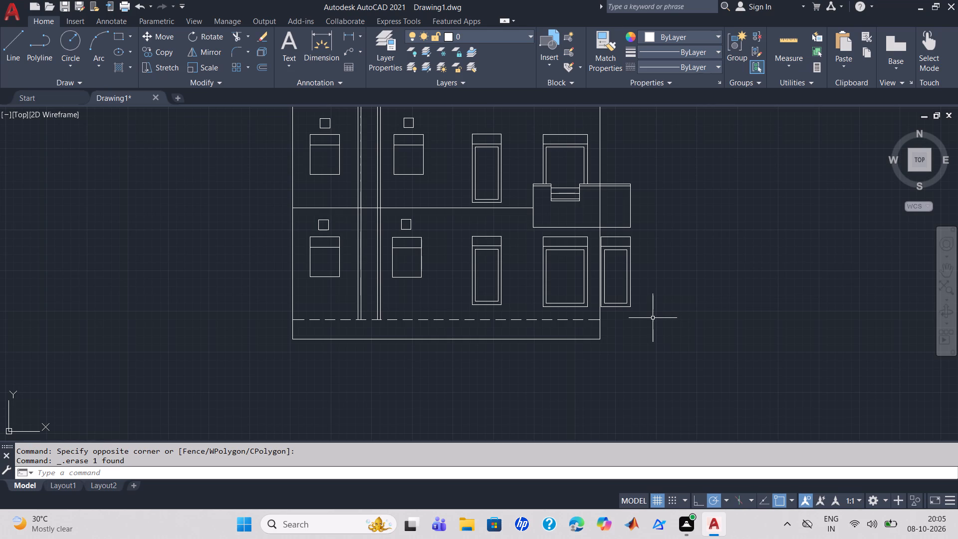
scroll(652, 318, down, 1)
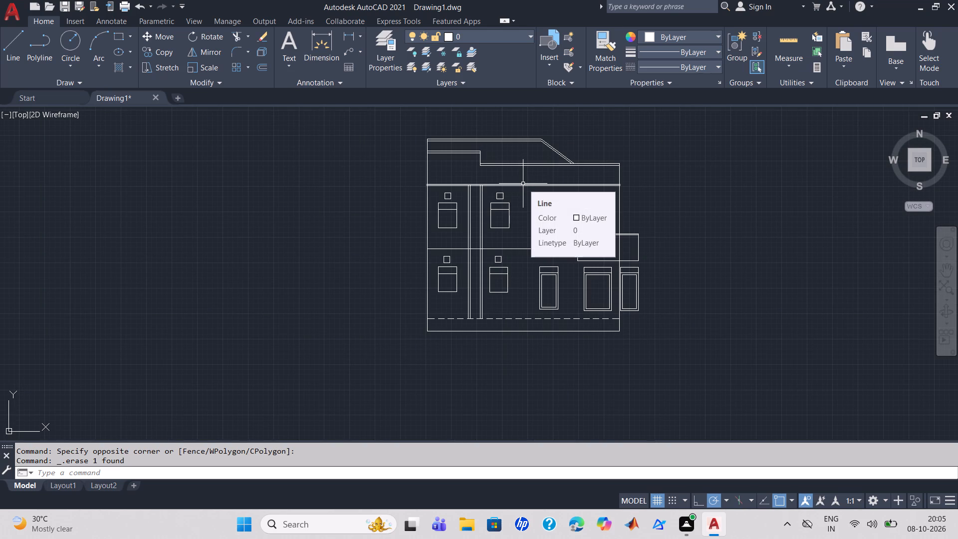
key(o)
key(Return)
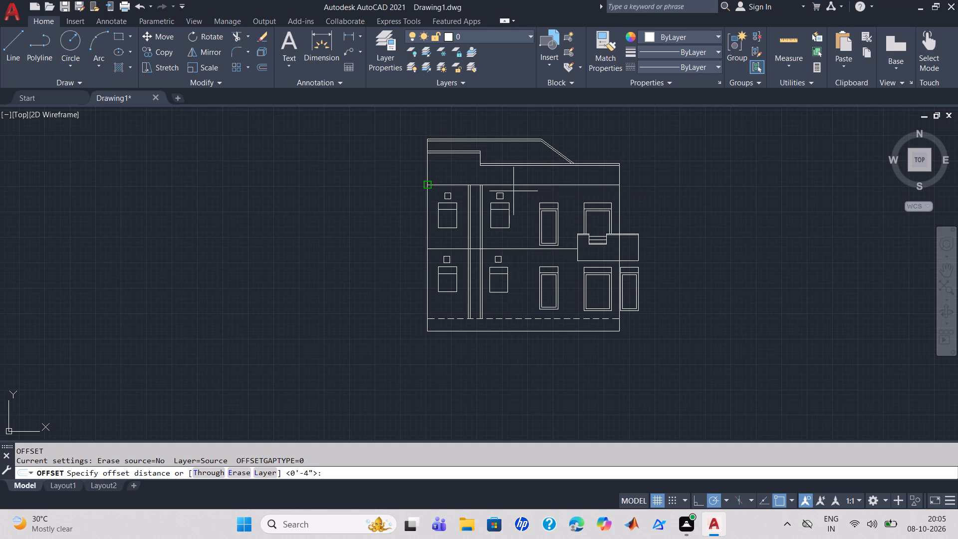
key(8)
key(Return)
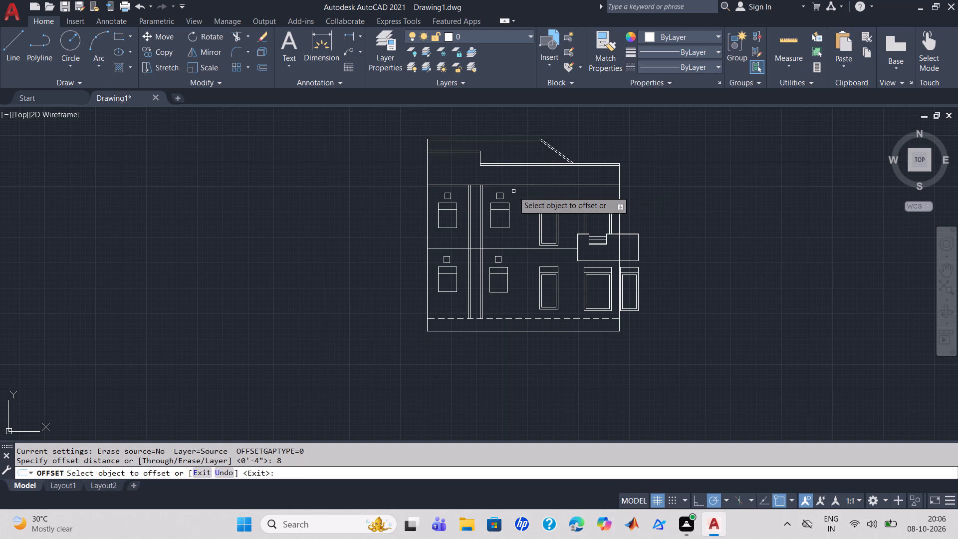
click(527, 185)
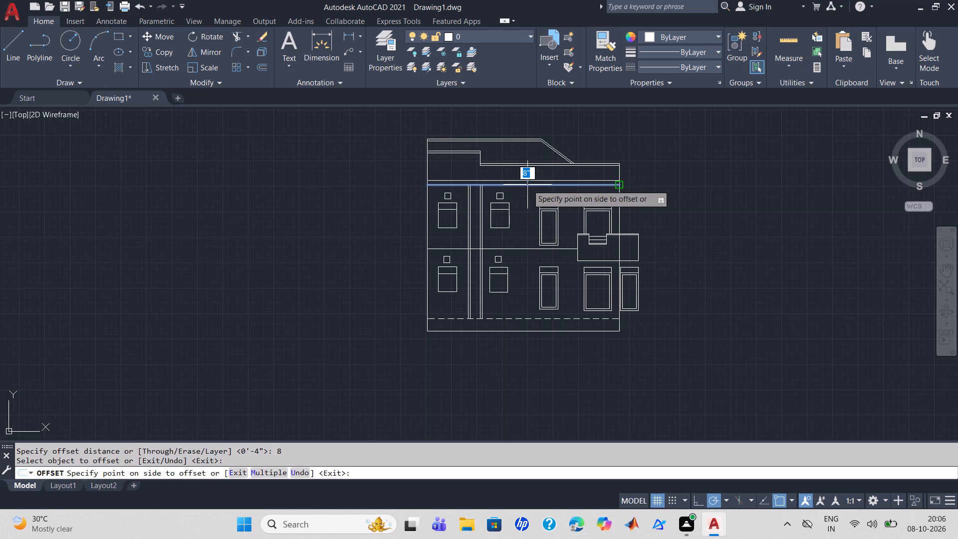
click(527, 180)
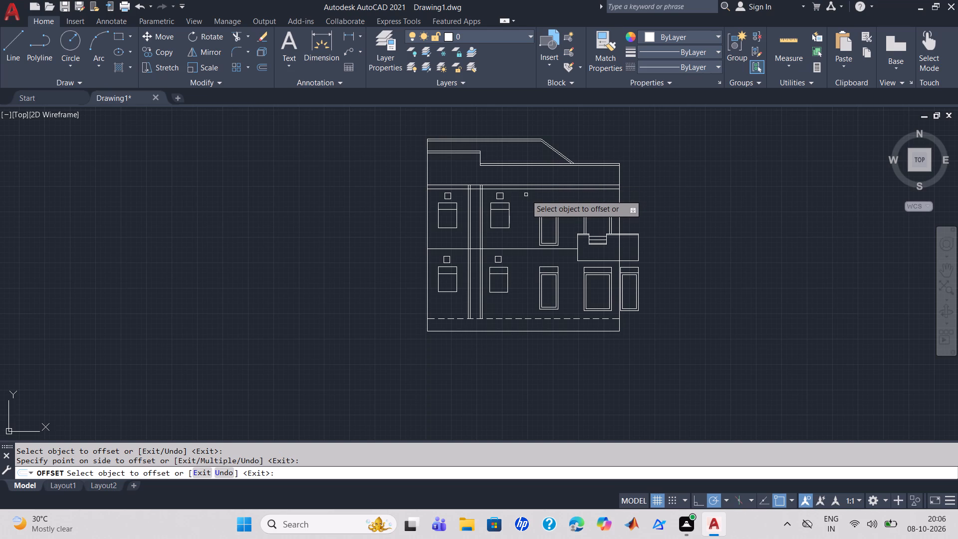
key(ctrl+z)
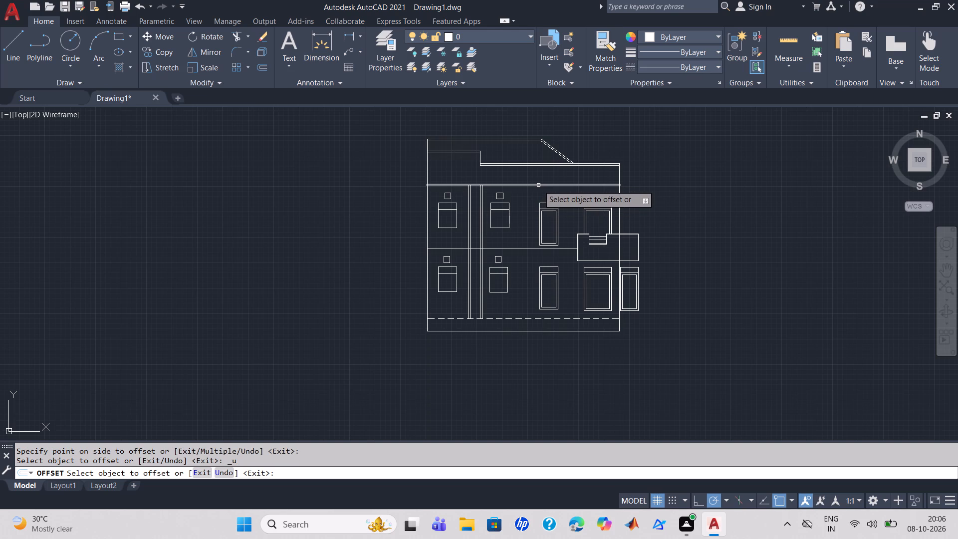
click(538, 185)
click(541, 176)
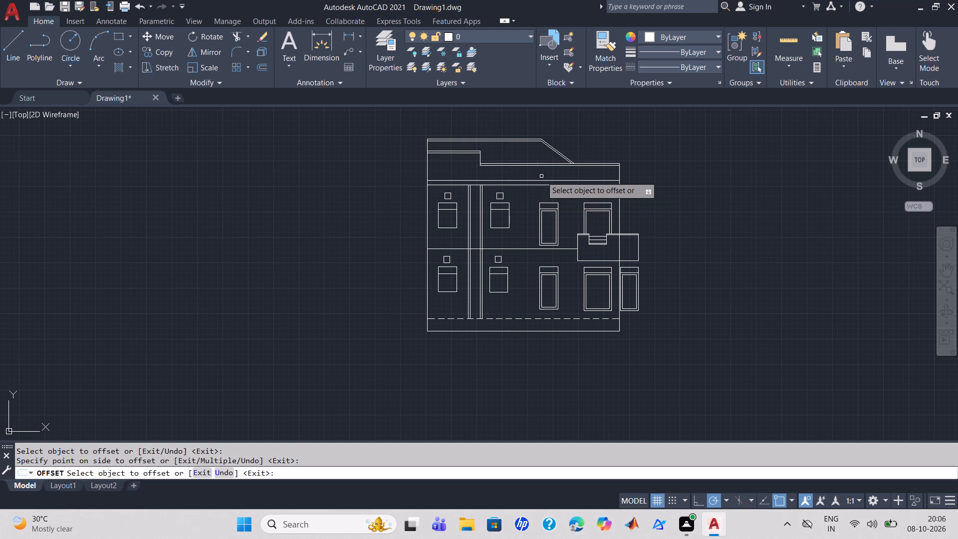
click(518, 249)
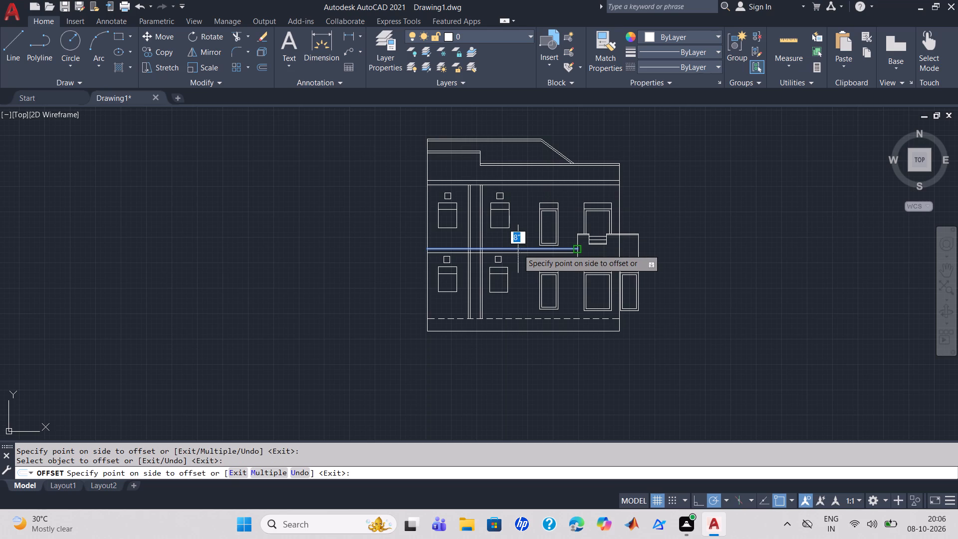
click(516, 257)
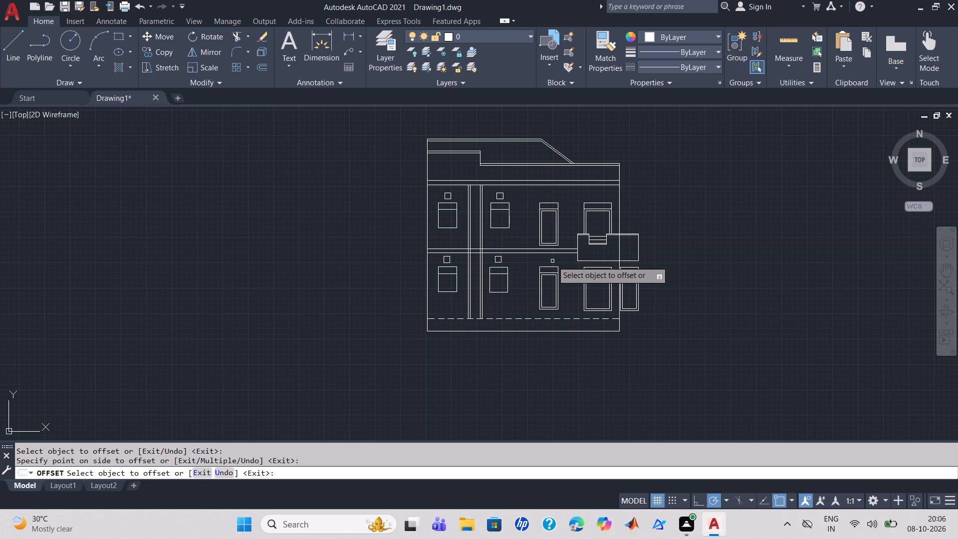
Offset the lower edge of each 8" band, between the floors and above the upper windows, 2" downward.
scroll(552, 261, up, 1)
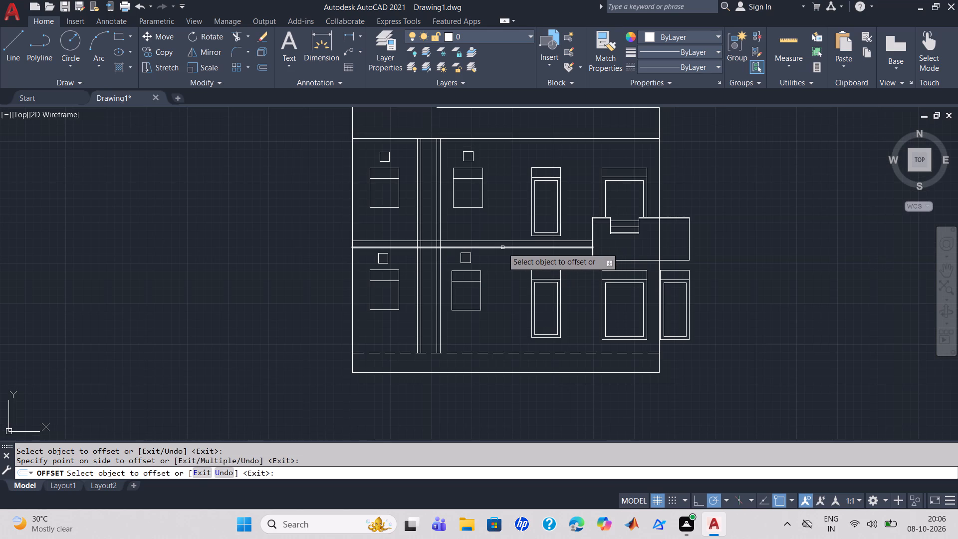
click(502, 248)
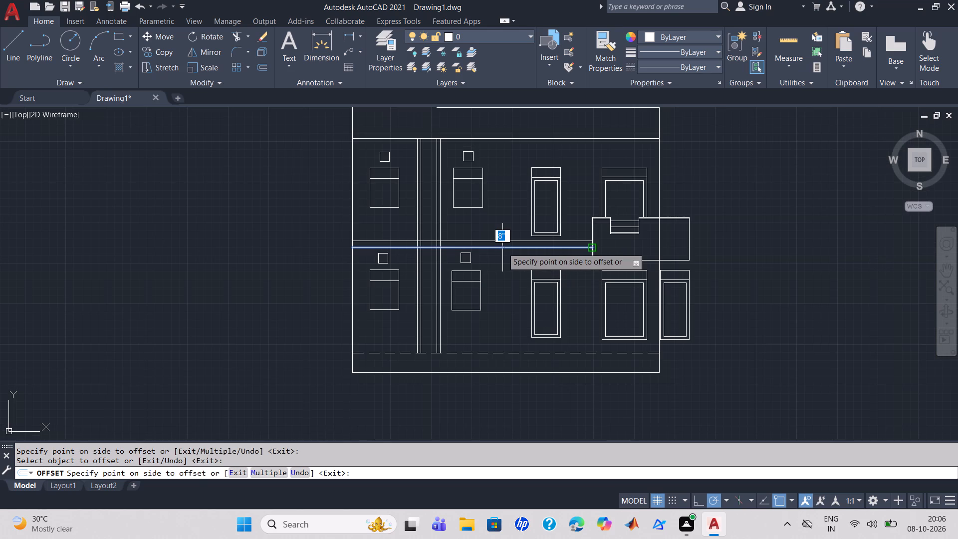
key(2)
key(Return)
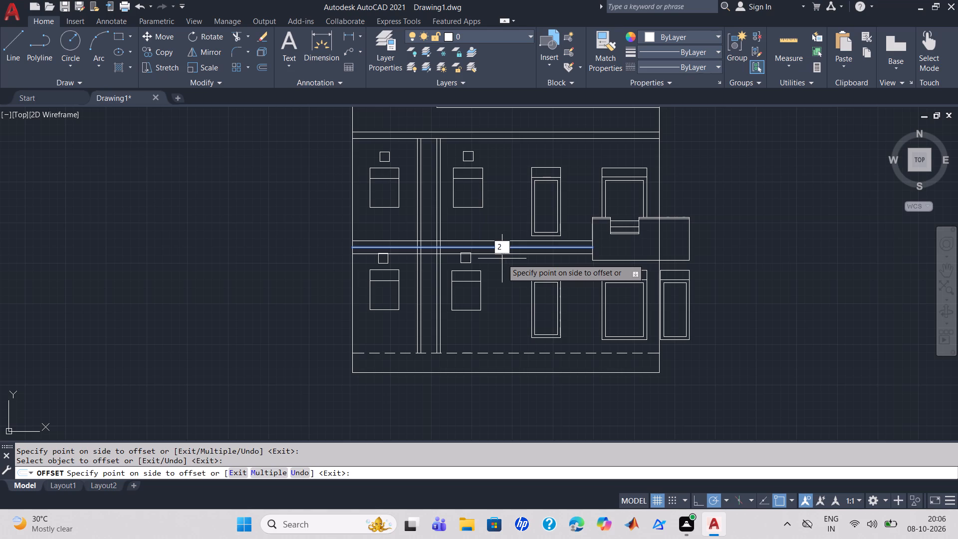
click(502, 259)
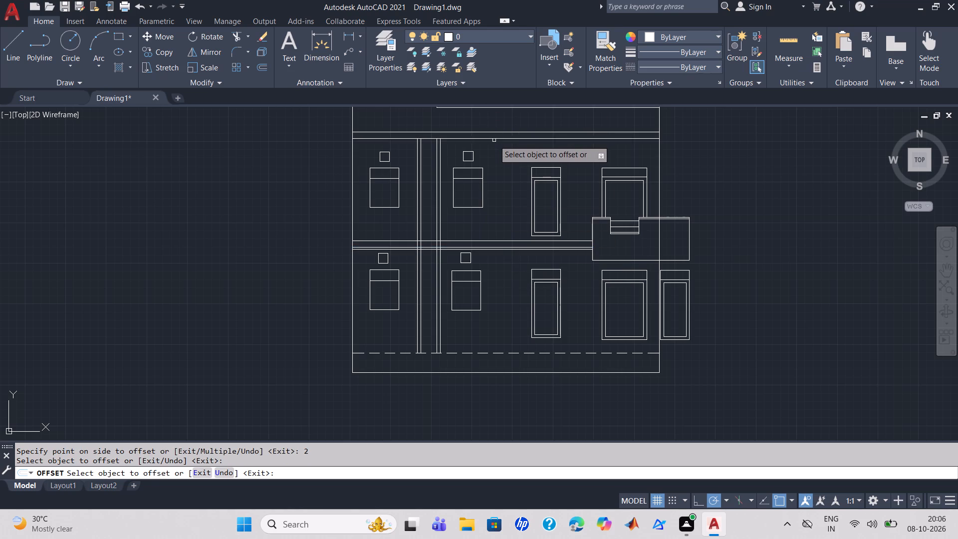
click(494, 140)
key(2)
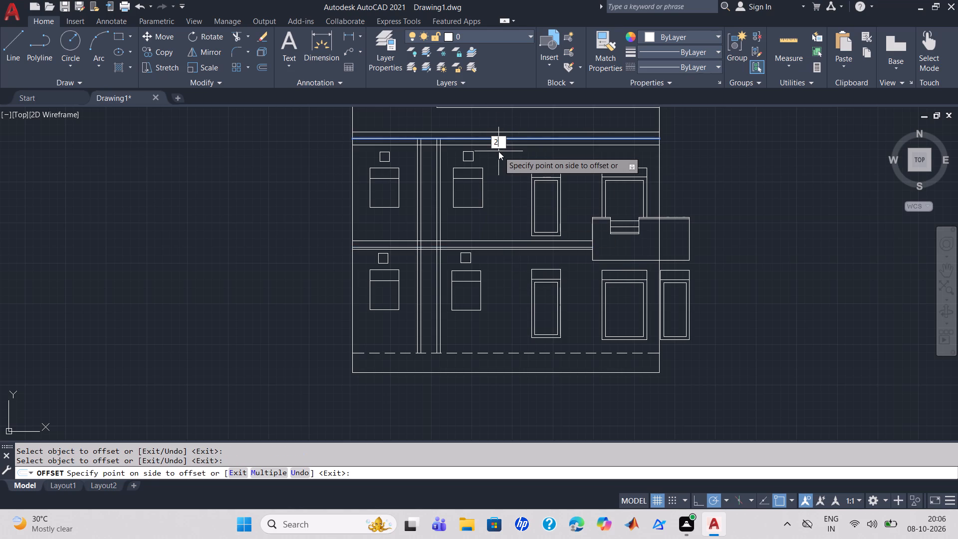
key(Return)
click(498, 153)
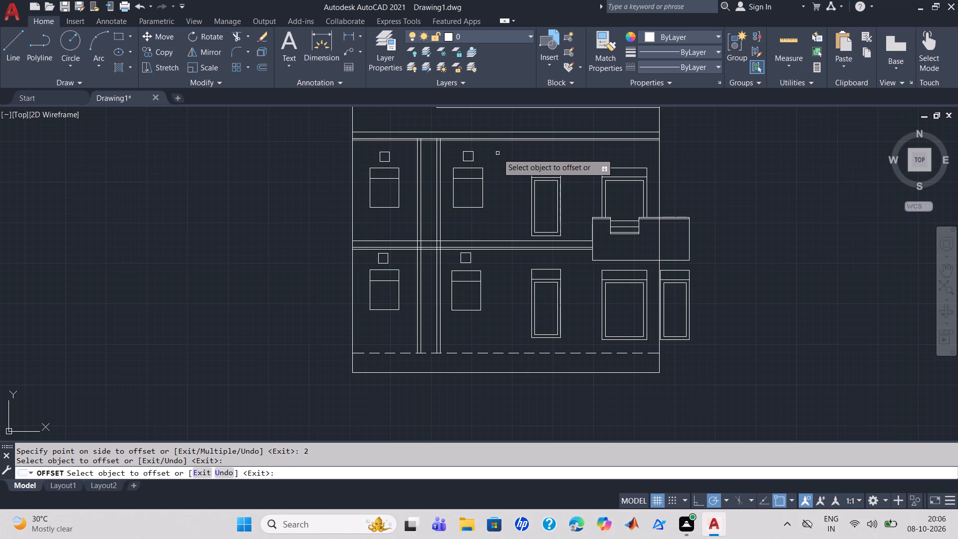
scroll(497, 153, up, 1)
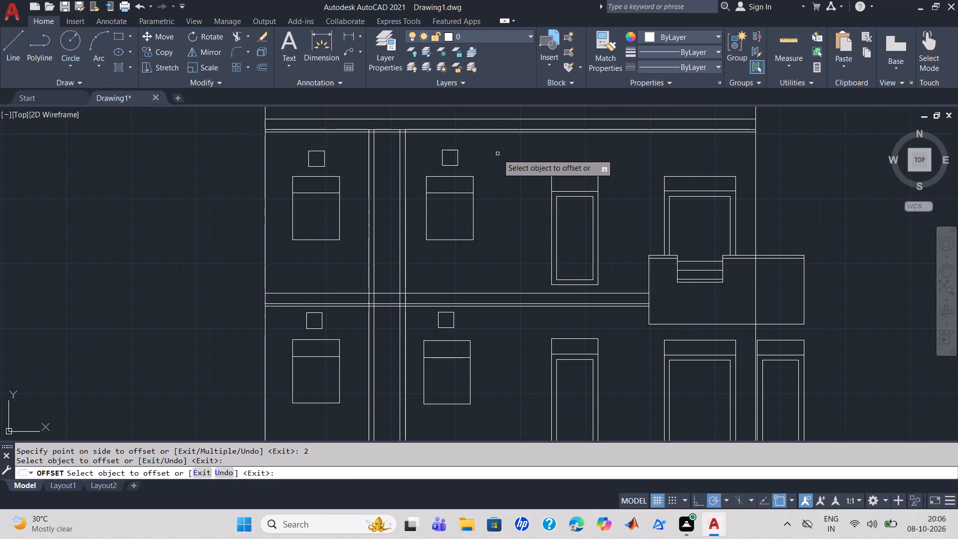
key(Escape)
Trim the four vertical strip lines where they cross the 8" band between the floors.
text(TR)
key(Return)
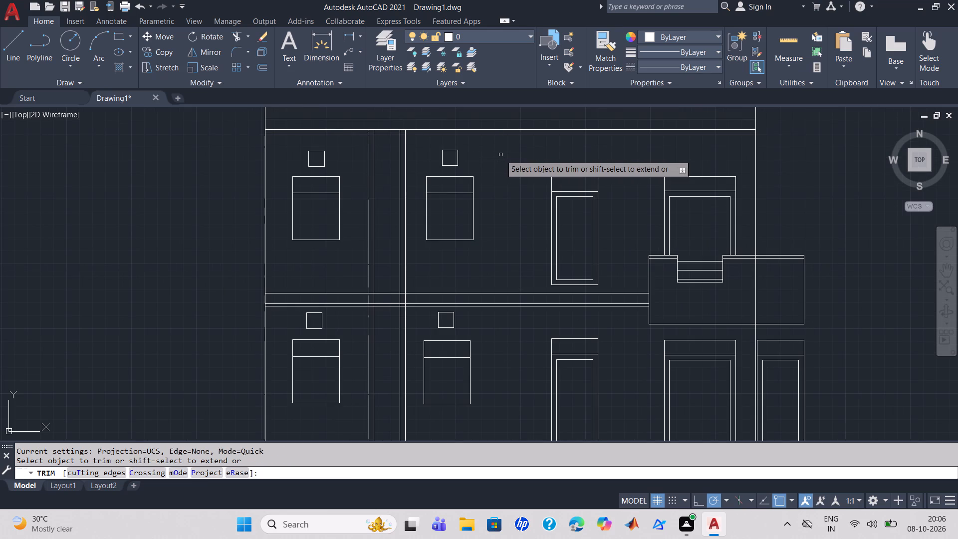
scroll(444, 289, up, 1)
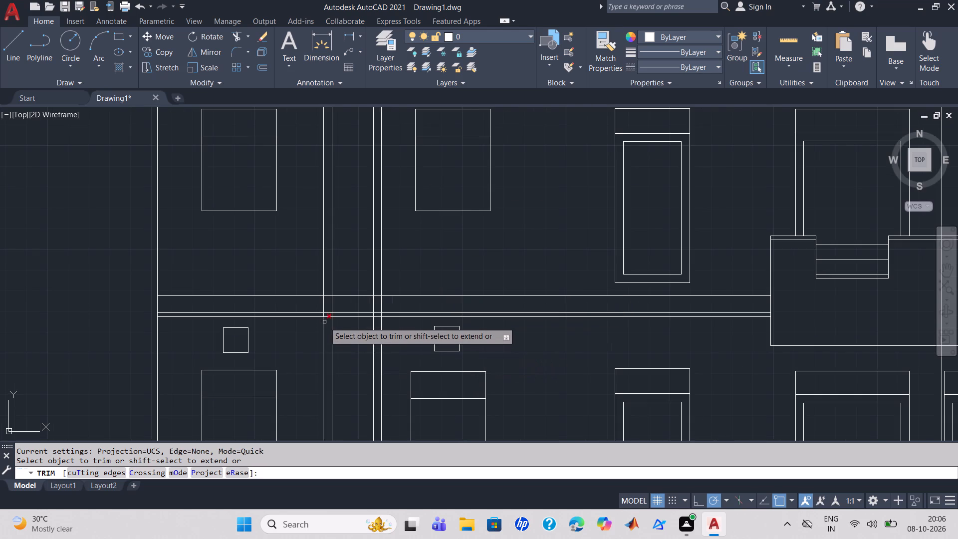
click(323, 305)
click(331, 304)
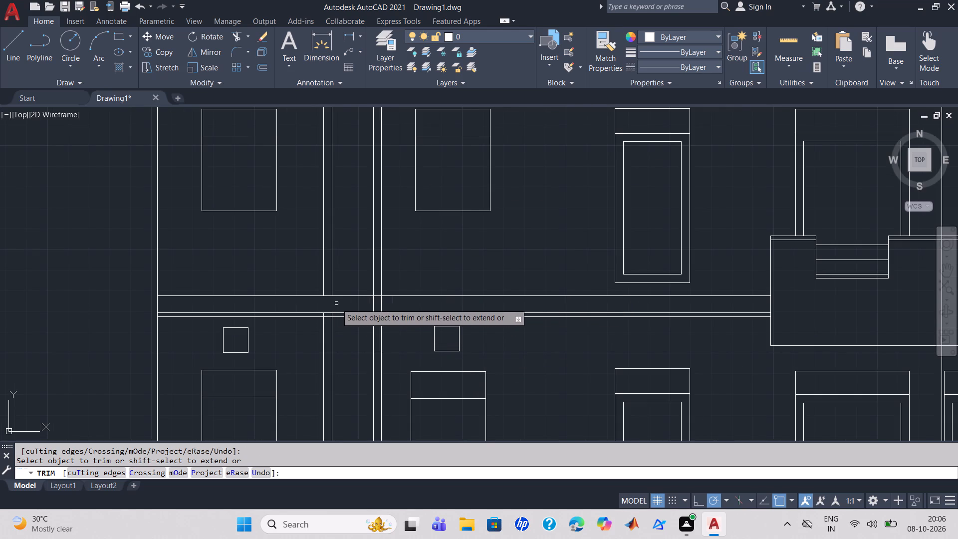
click(382, 305)
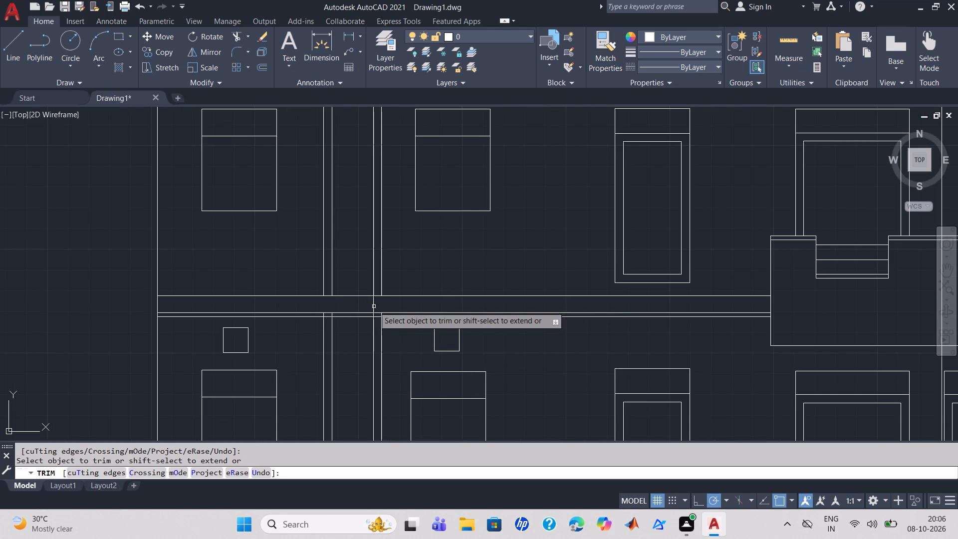
click(374, 306)
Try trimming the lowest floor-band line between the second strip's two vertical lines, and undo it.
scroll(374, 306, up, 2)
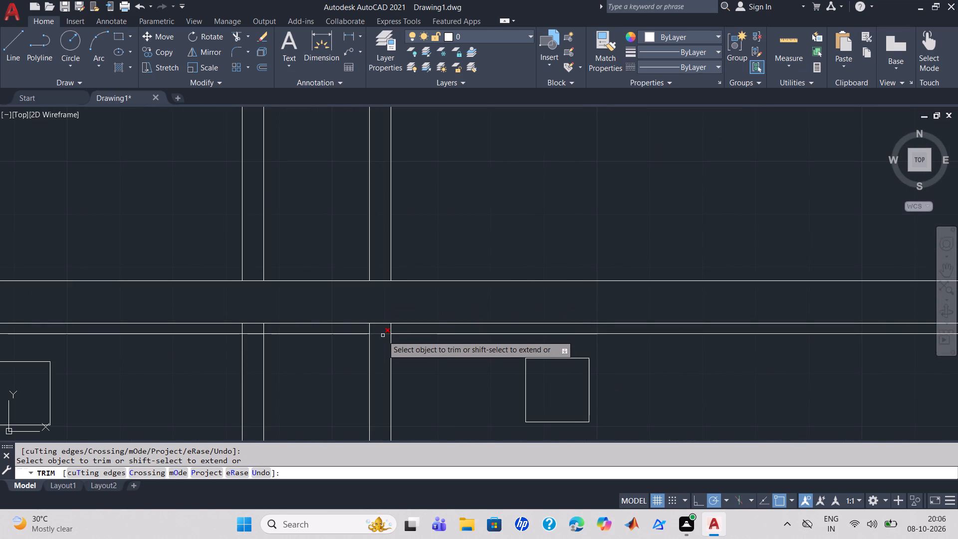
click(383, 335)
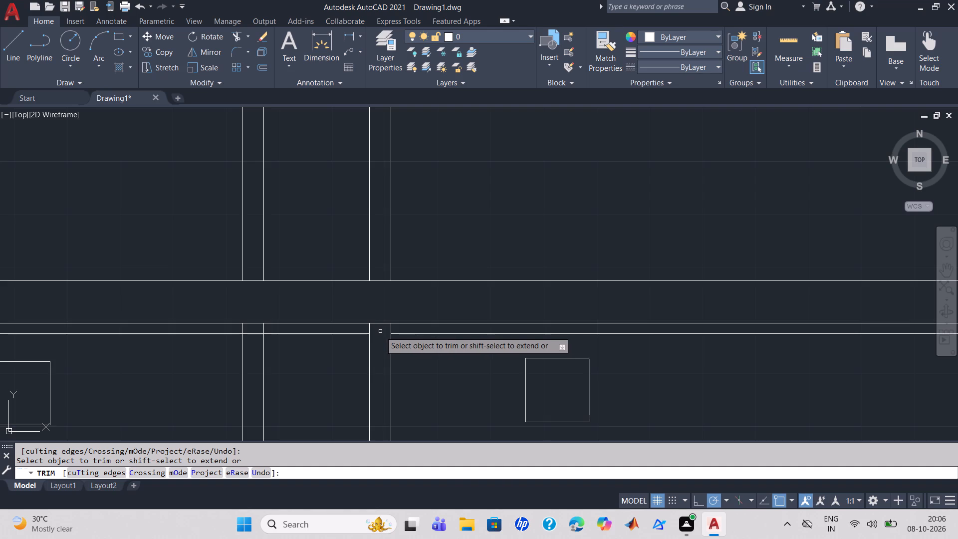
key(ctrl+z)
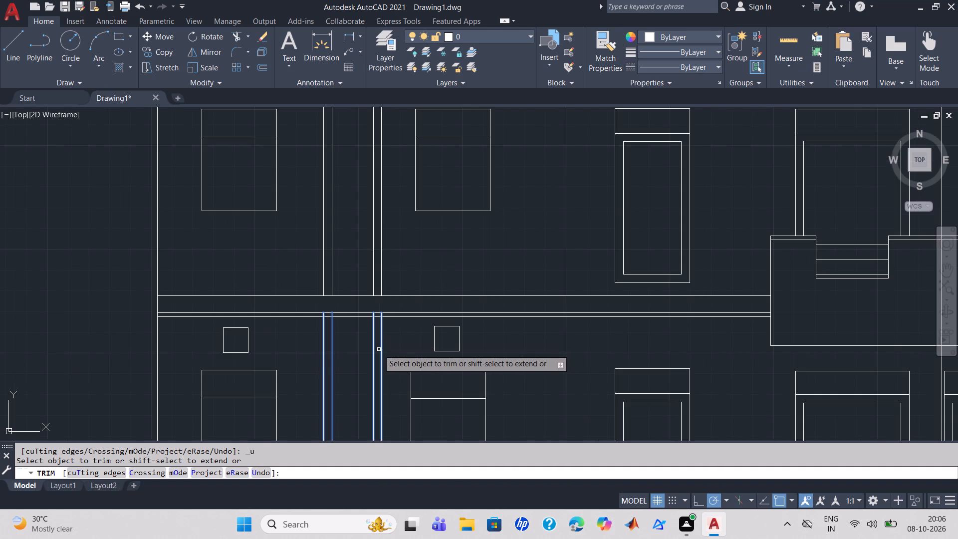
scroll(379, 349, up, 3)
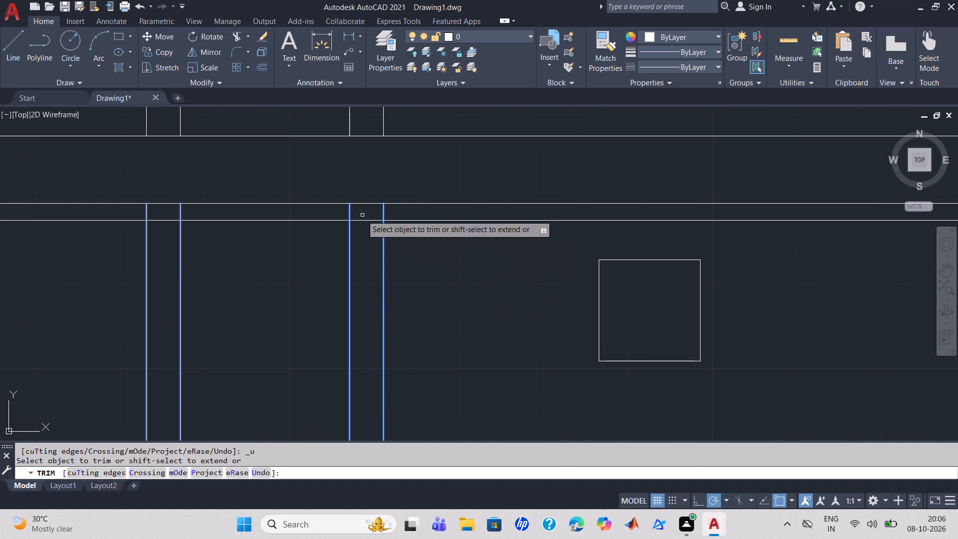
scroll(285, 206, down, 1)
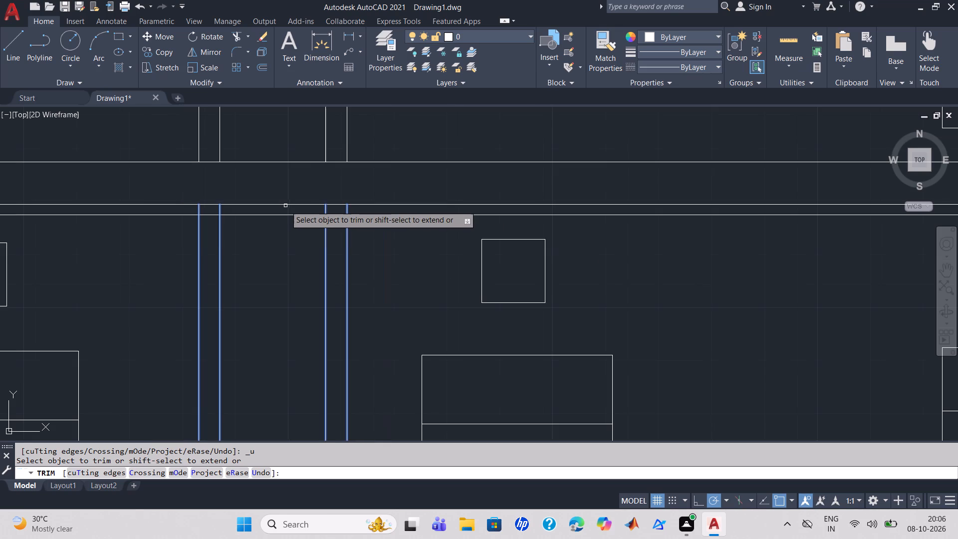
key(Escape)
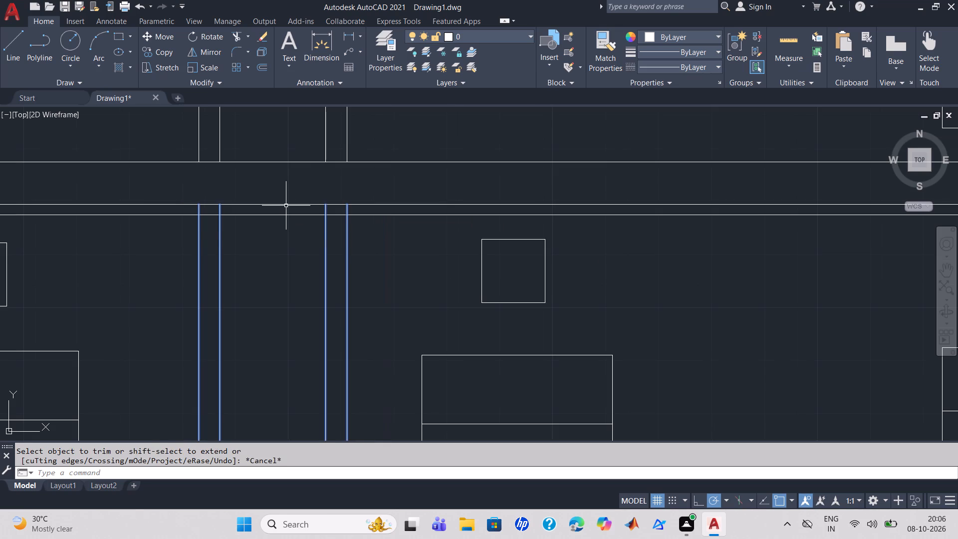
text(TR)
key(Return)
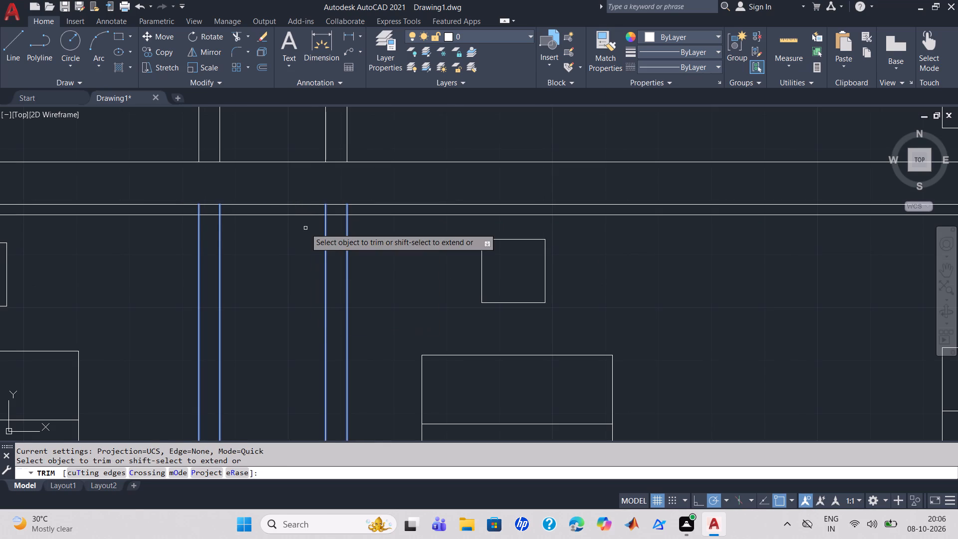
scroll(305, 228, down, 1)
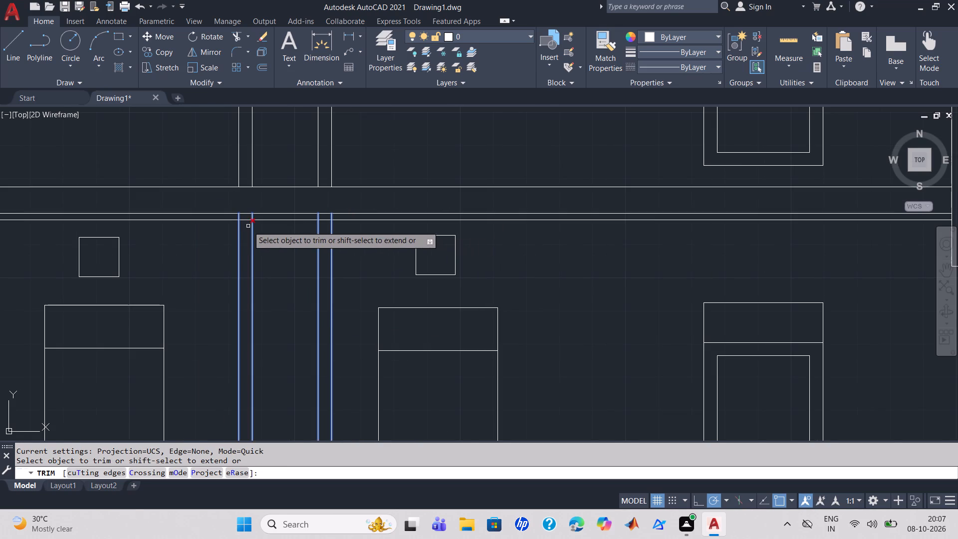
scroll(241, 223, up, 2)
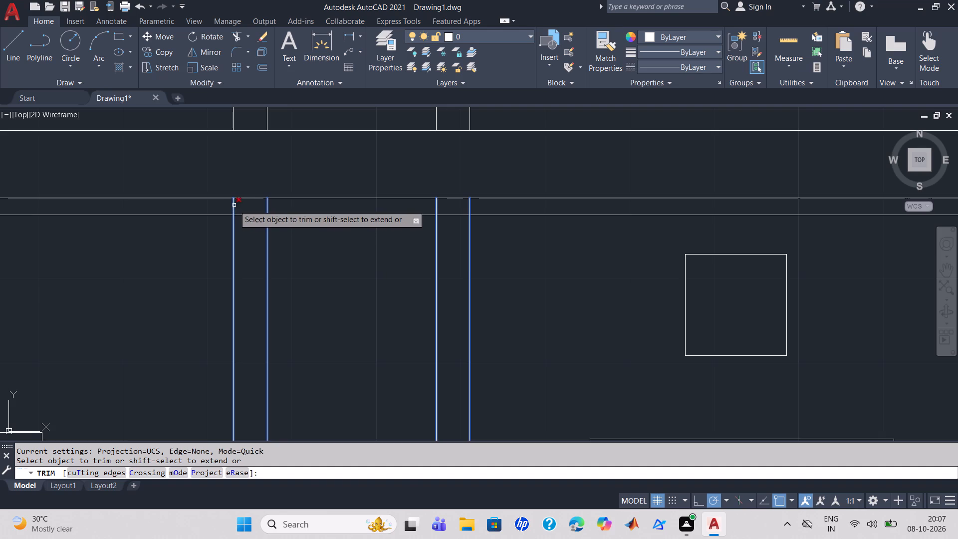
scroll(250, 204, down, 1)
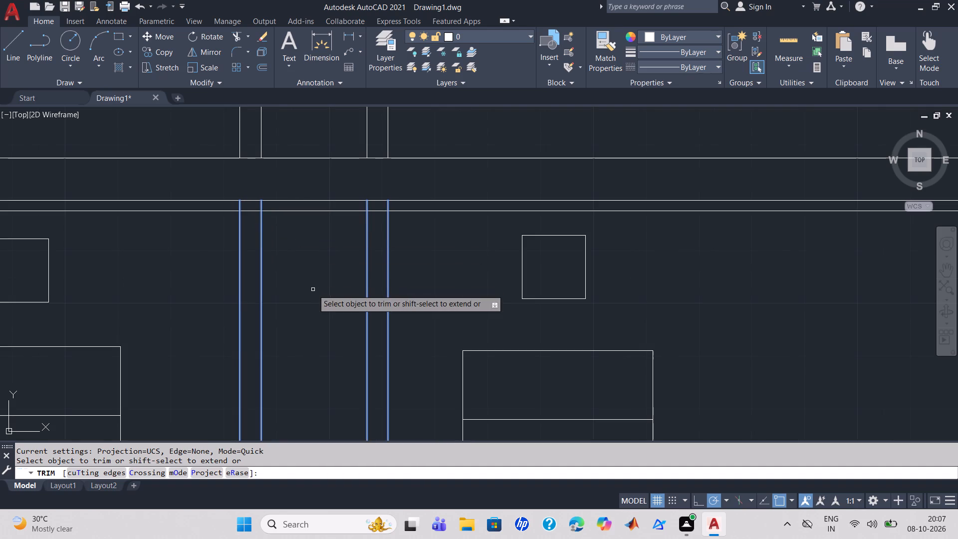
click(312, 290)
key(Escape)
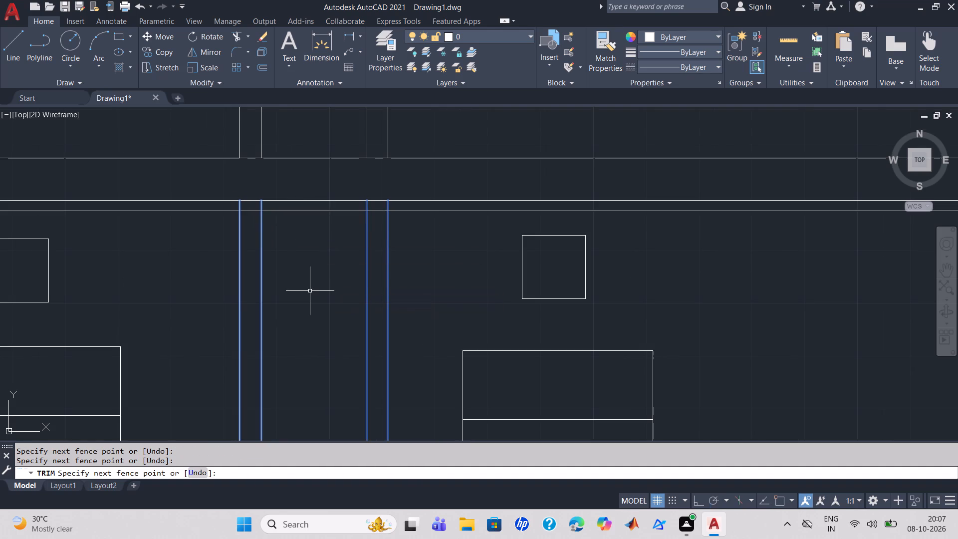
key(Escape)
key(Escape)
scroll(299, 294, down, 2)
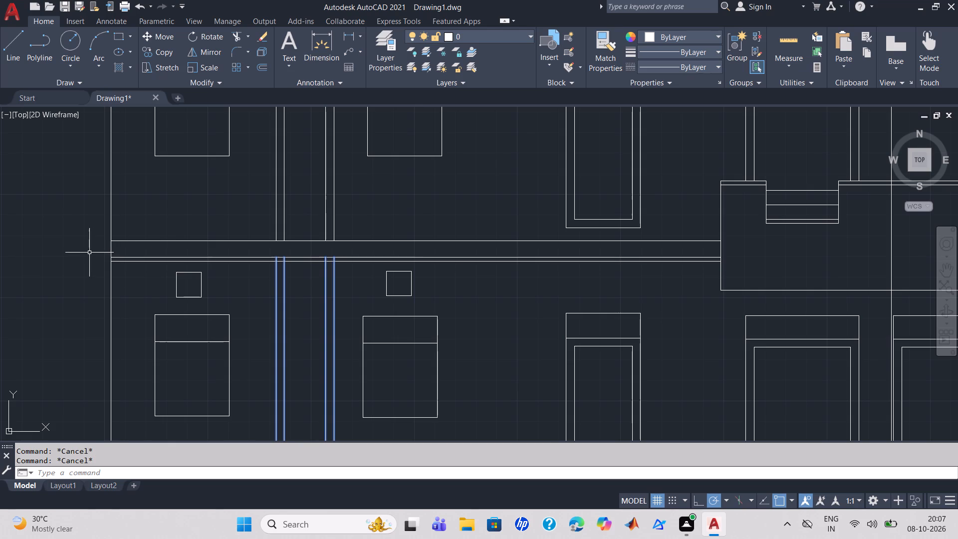
Draw a vertical line about 10" long just outside the building's left wall, alongside the band between the floors.
click(11, 45)
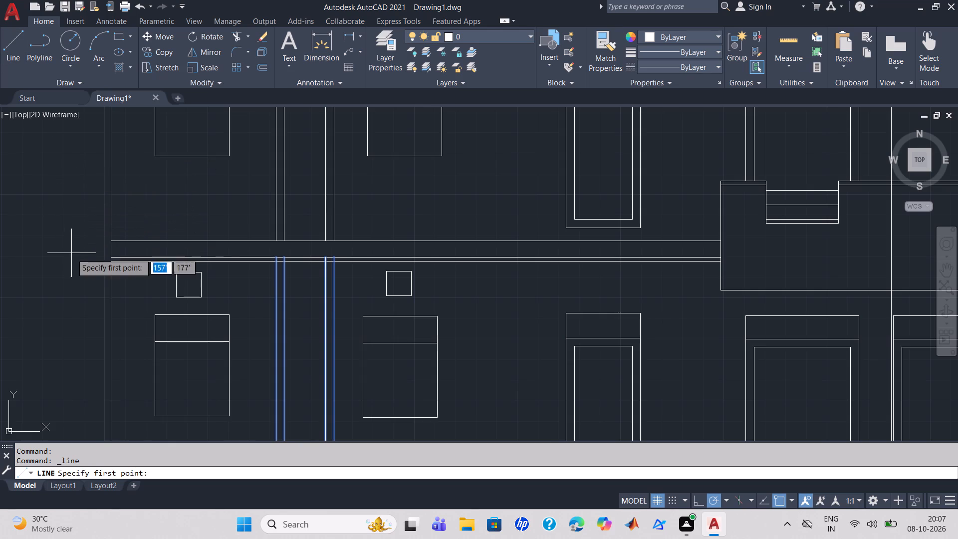
click(95, 241)
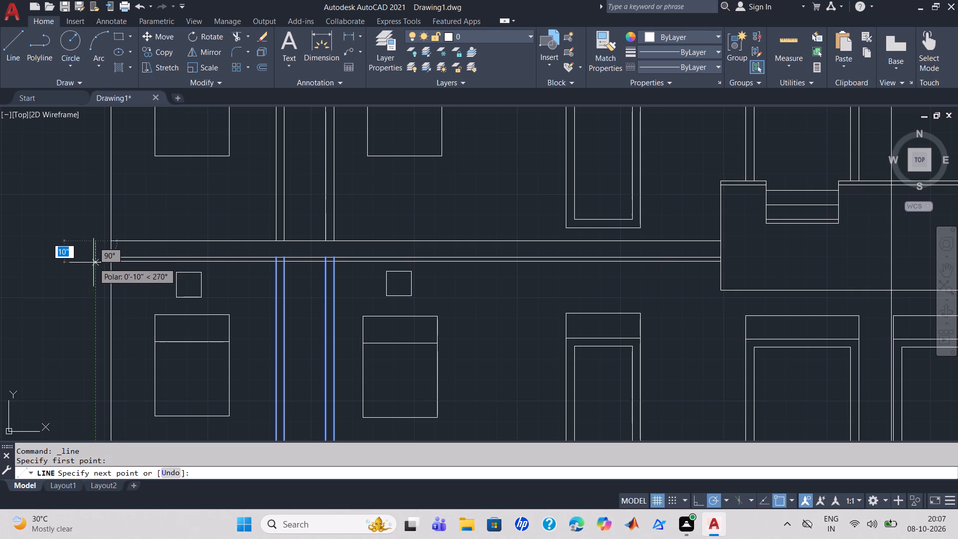
click(93, 263)
key(Escape)
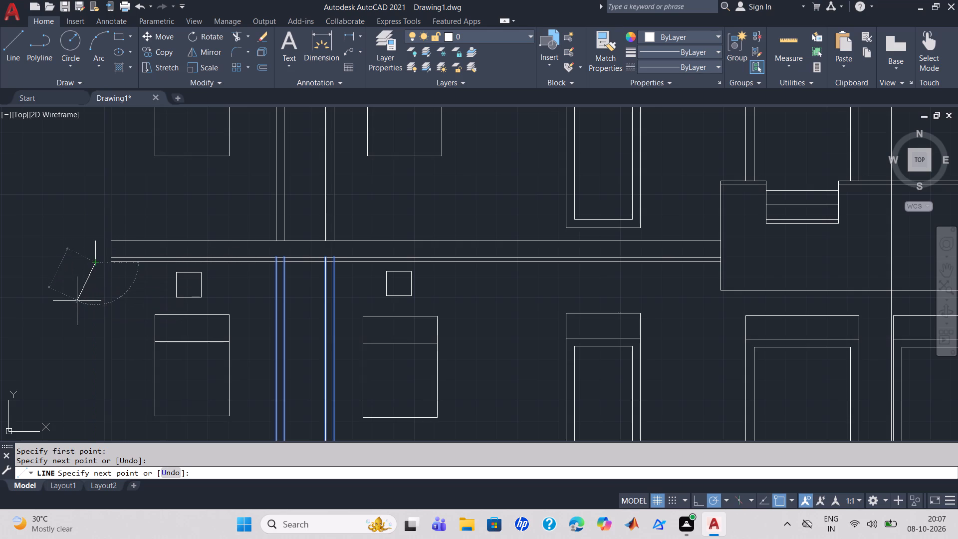
Extend the two lower lines of the between-floors band past the left wall to the short vertical line.
text(TR)
key(Return)
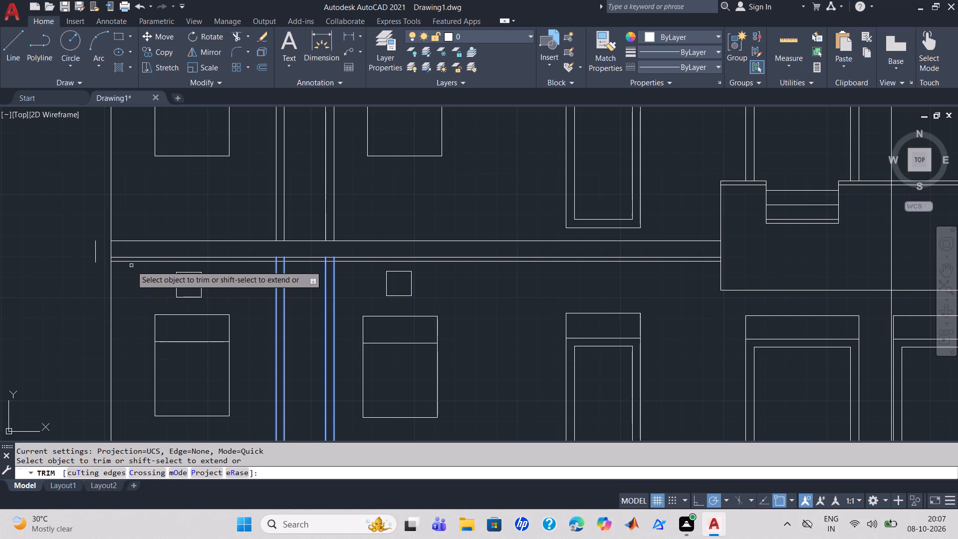
shift+click(144, 262)
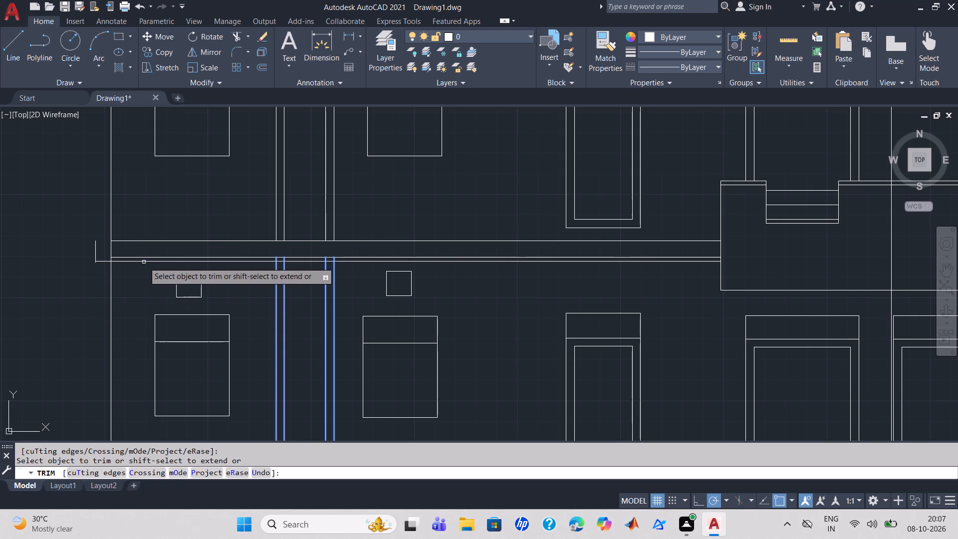
shift+click(143, 259)
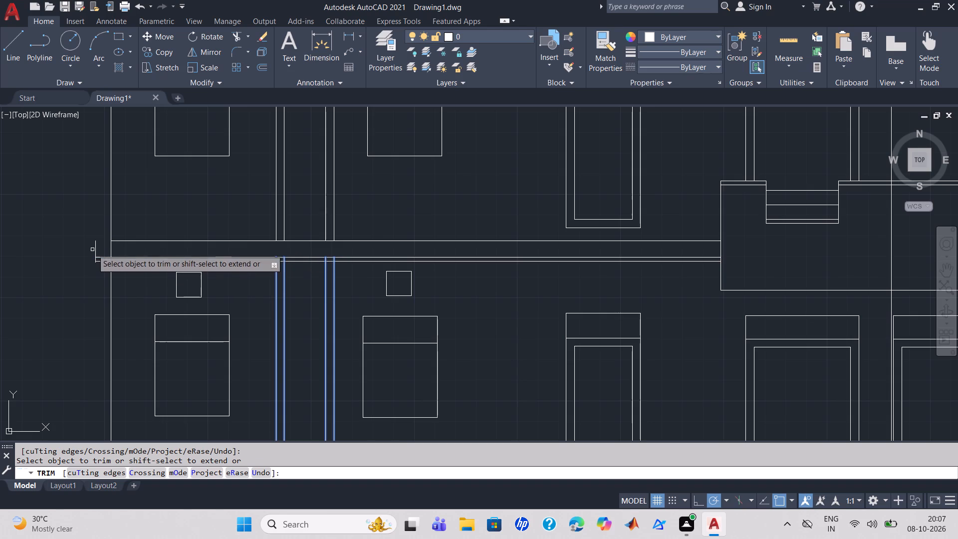
Trim the short vertical line above and below the 2" strip, and trim the left wall line inside the 8" band.
scroll(99, 199, up, 2)
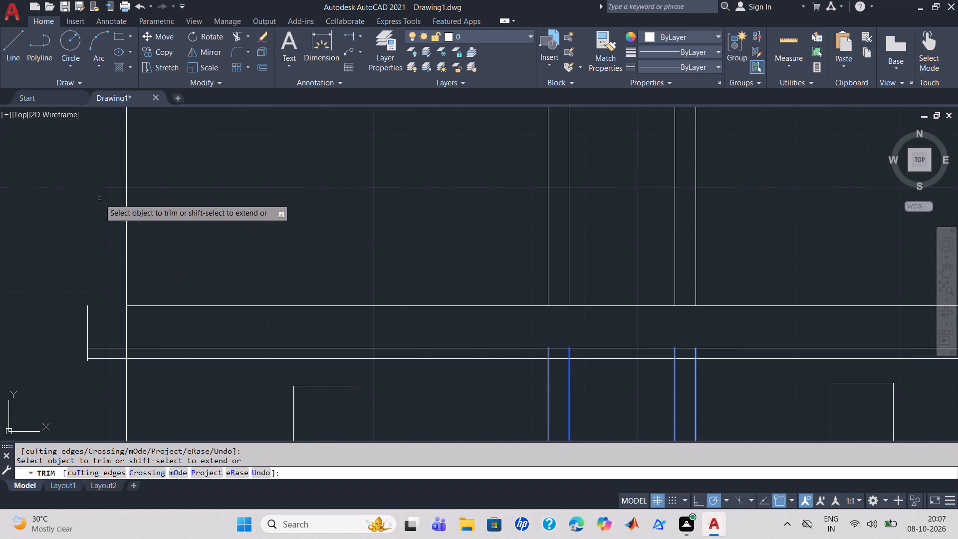
click(87, 332)
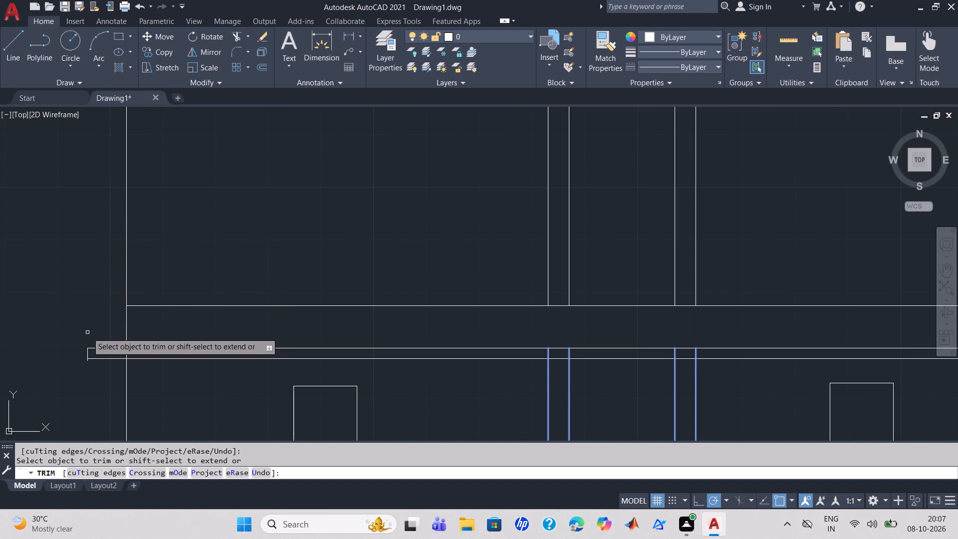
scroll(118, 409, up, 1)
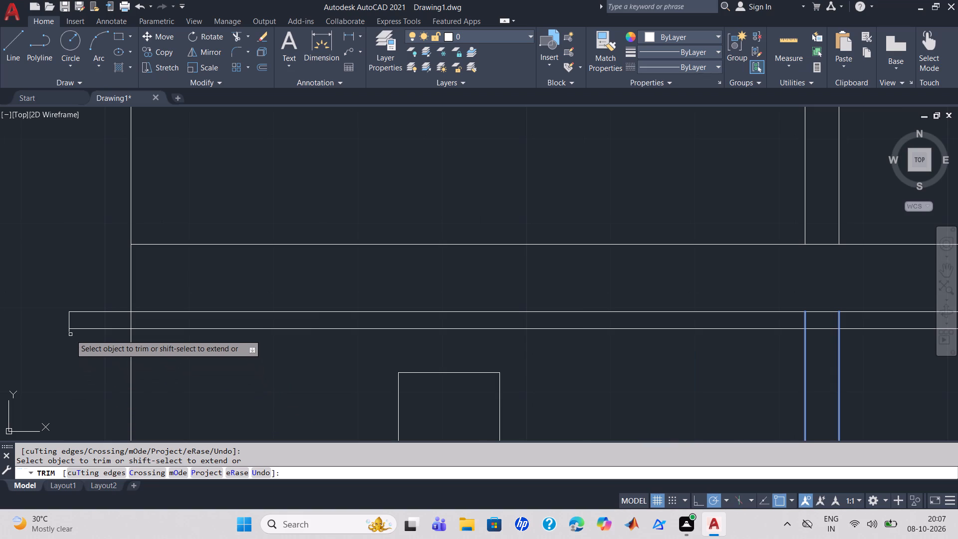
click(70, 334)
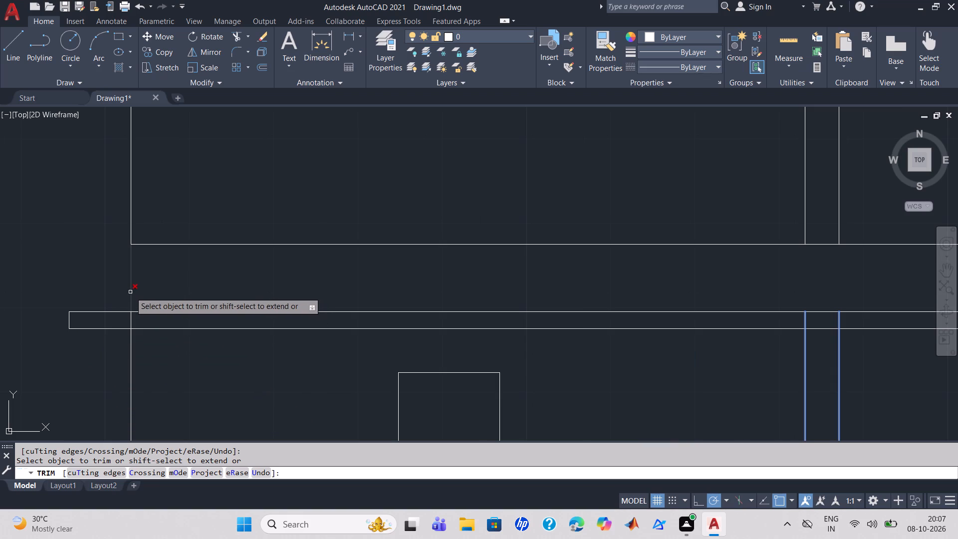
click(130, 292)
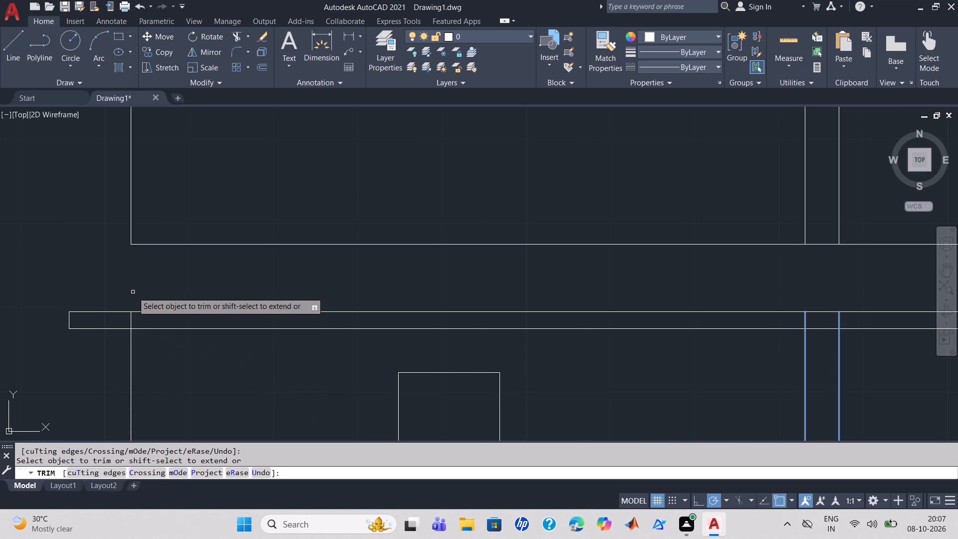
key(Escape)
Draw a sloping line from the left wall's corner on the band's top line to the upper outer corner of the 2" strip.
drag(71, 254, 75, 254)
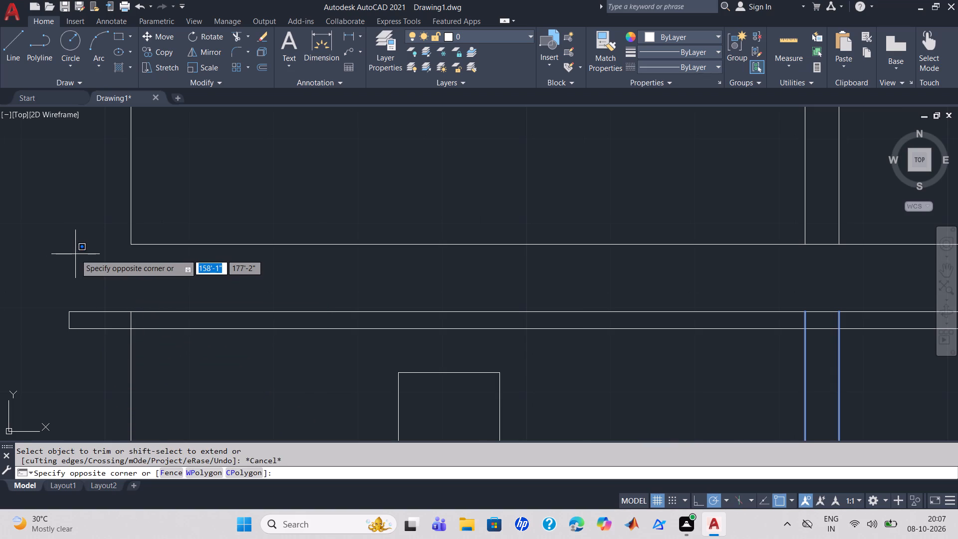
click(16, 60)
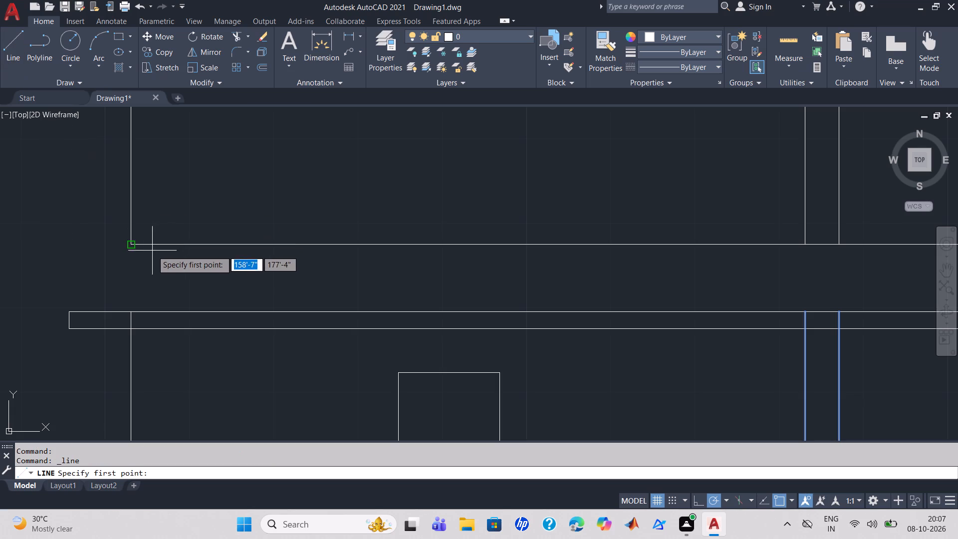
click(134, 245)
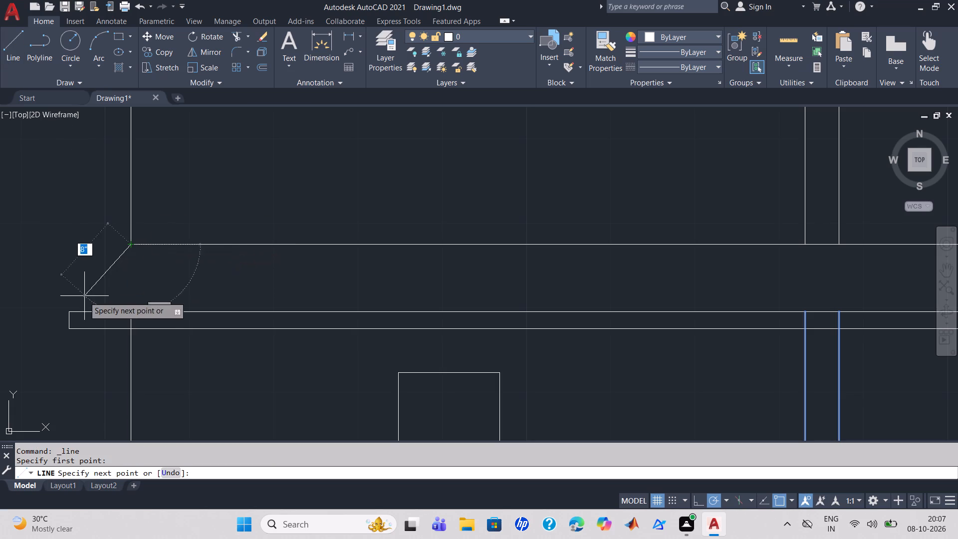
click(71, 311)
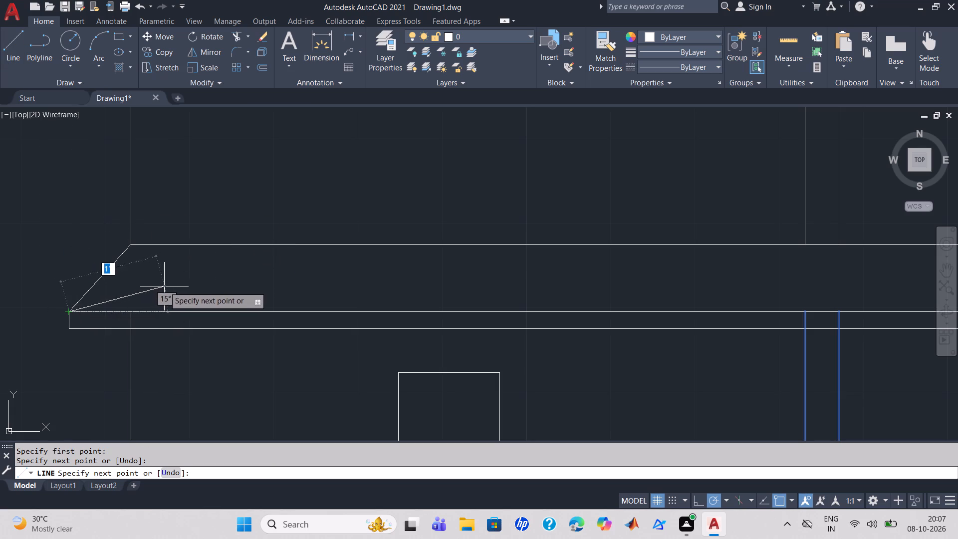
key(Escape)
Trim the left wall line where it crosses the 2" strip beneath the between-floors band.
key(t)
key(r)
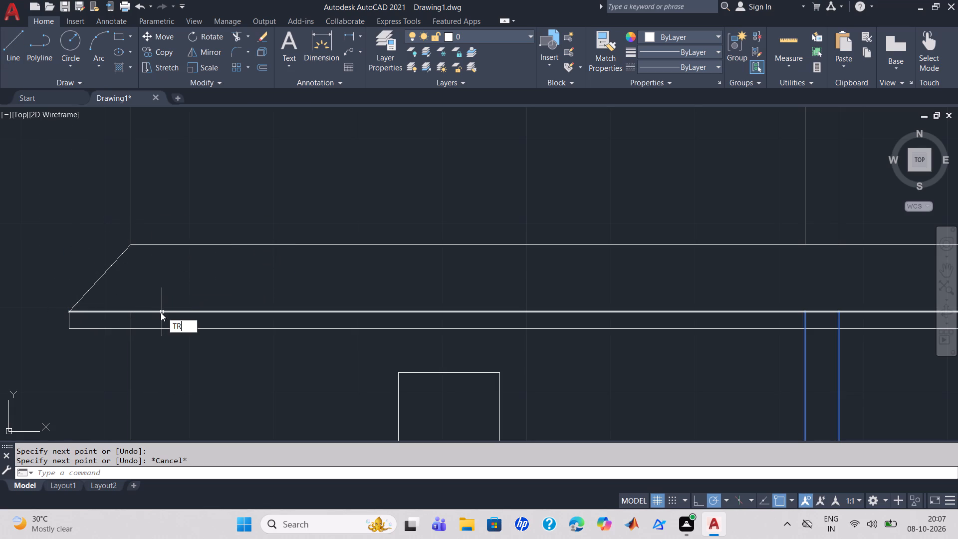
key(Return)
click(132, 322)
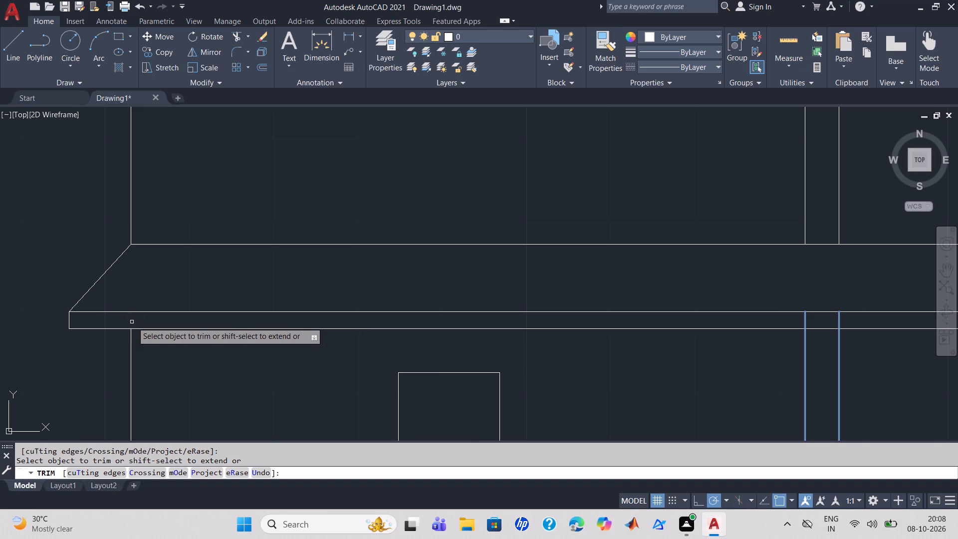
scroll(255, 300, down, 2)
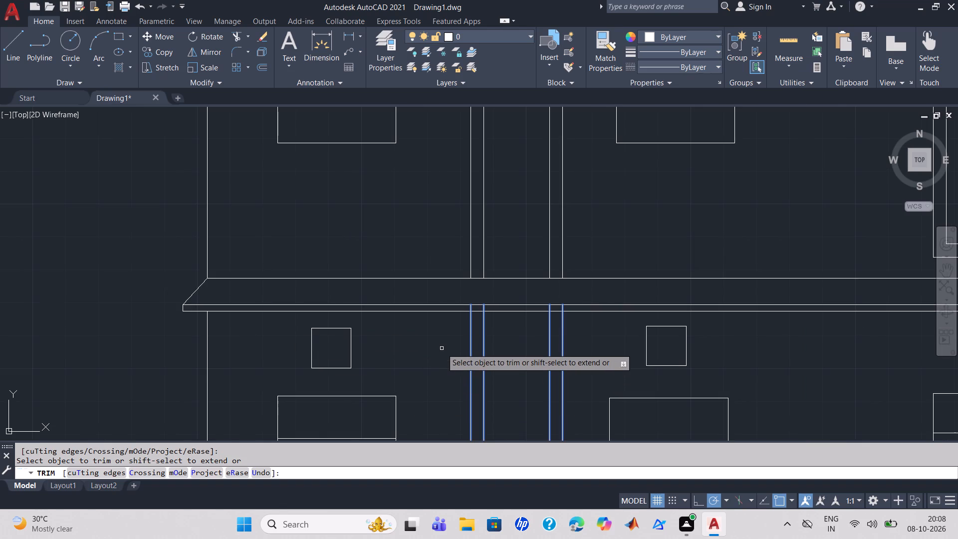
scroll(442, 348, up, 1)
scroll(442, 348, down, 3)
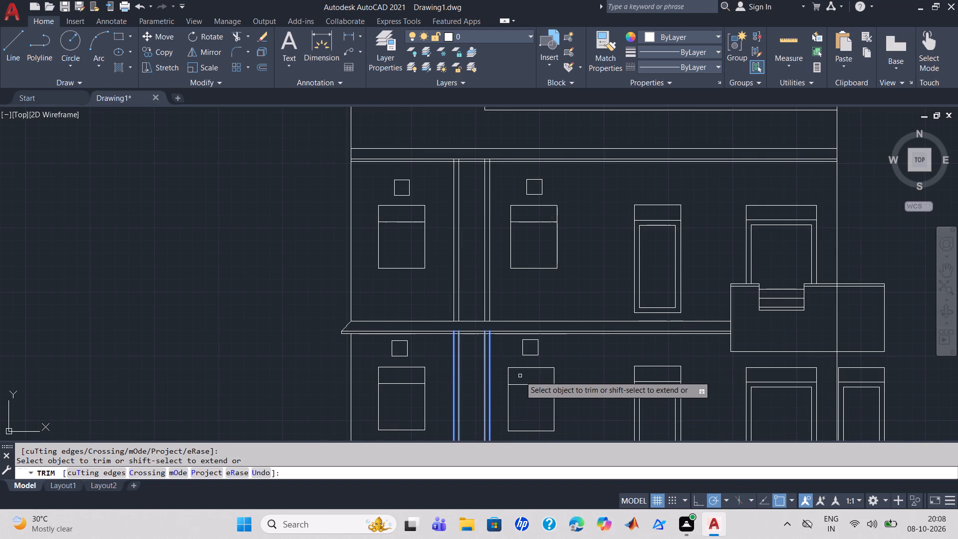
scroll(497, 364, down, 3)
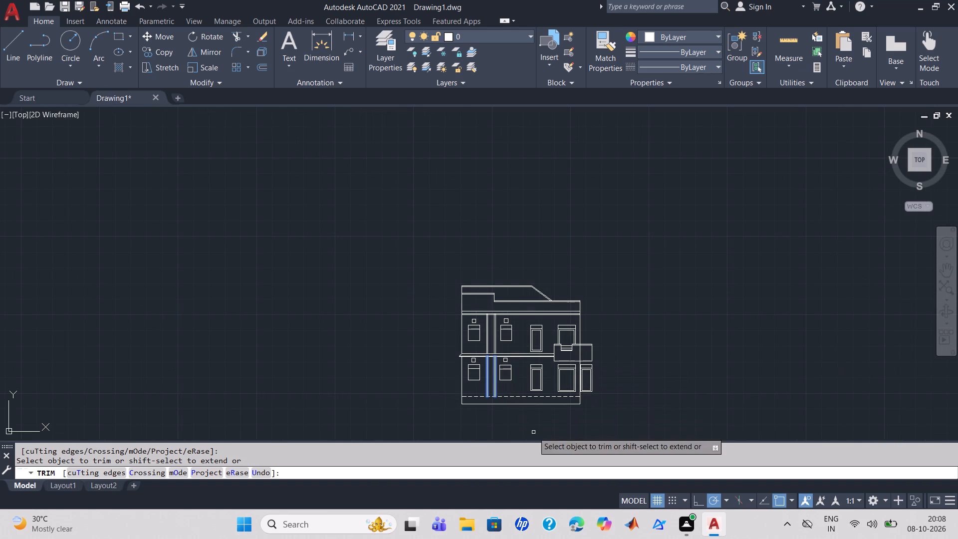
middle_drag(533, 432, 411, 362)
scroll(408, 362, up, 3)
scroll(429, 339, down, 1)
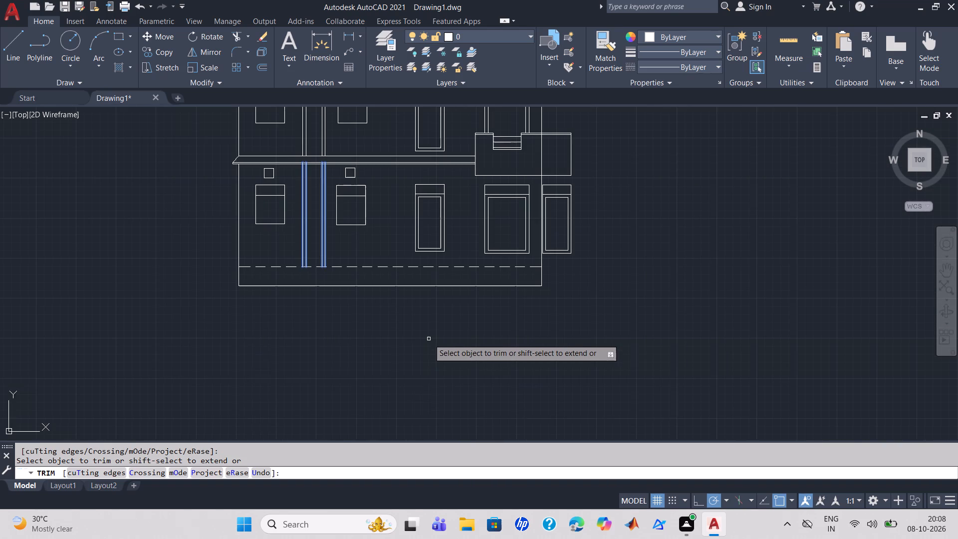
middle_drag(441, 361, 462, 416)
scroll(462, 416, up, 1)
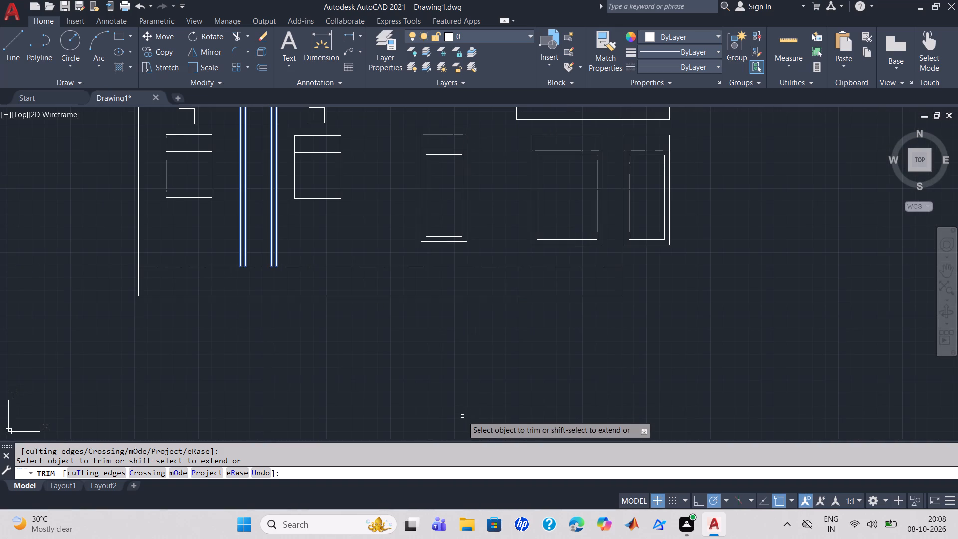
middle_drag(458, 381, 483, 431)
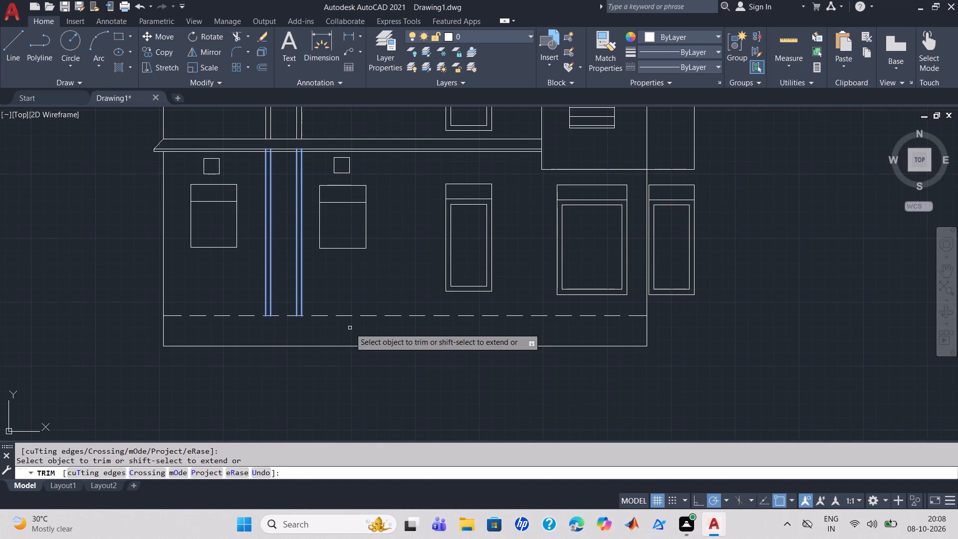
key(Escape)
key(Escape)
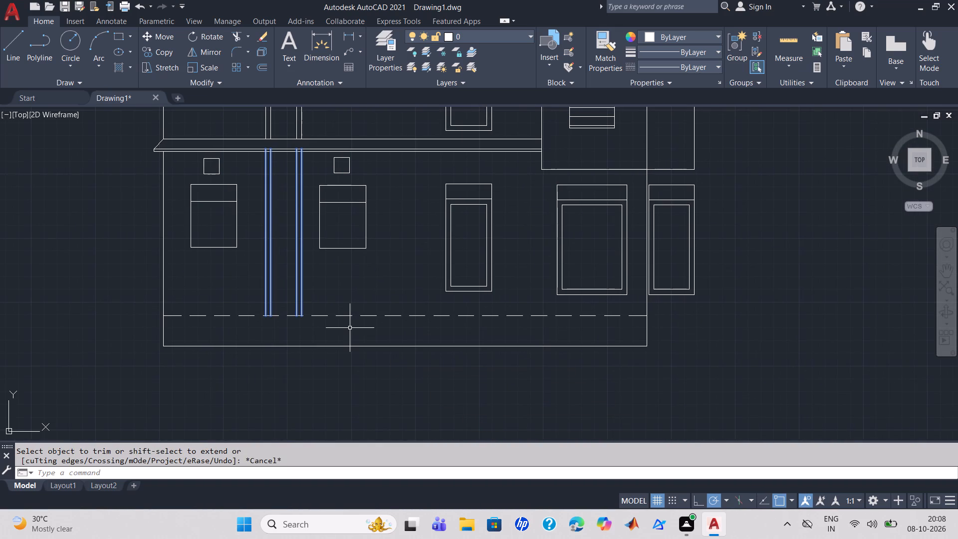
Select and deselect the four lower-floor vertical strip lines to clear their highlighting.
scroll(310, 280, up, 3)
middle_drag(311, 270, 443, 459)
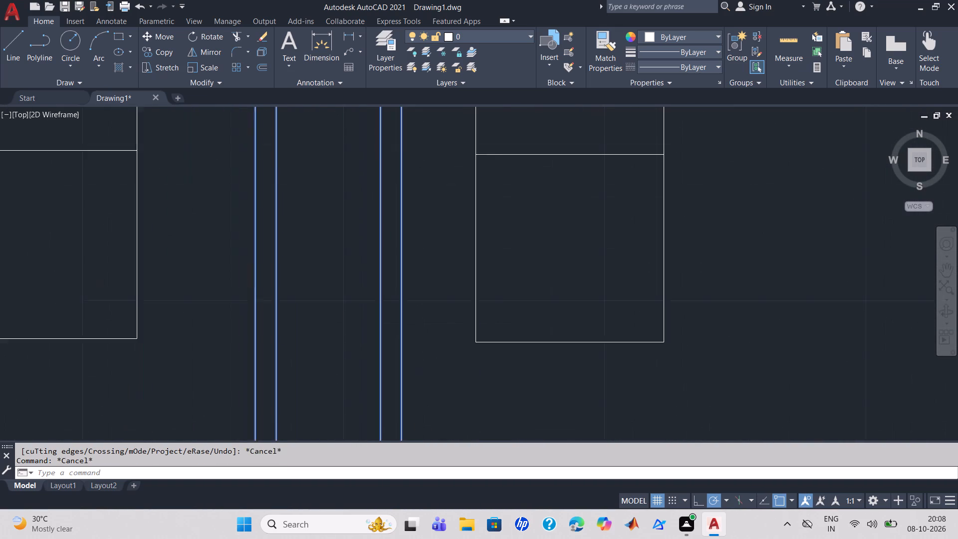
middle_drag(443, 459, 445, 463)
middle_drag(445, 173, 472, 377)
scroll(445, 173, down, 1)
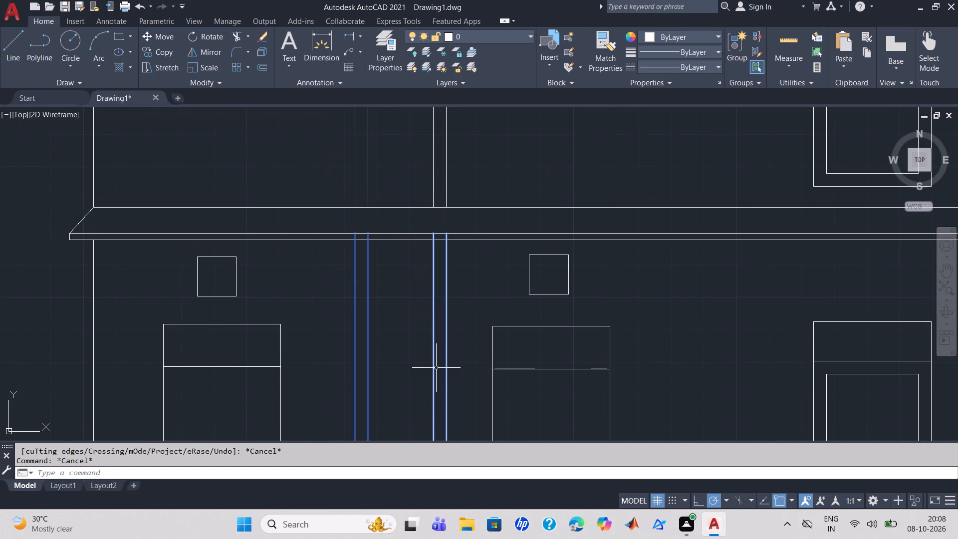
click(435, 368)
click(449, 362)
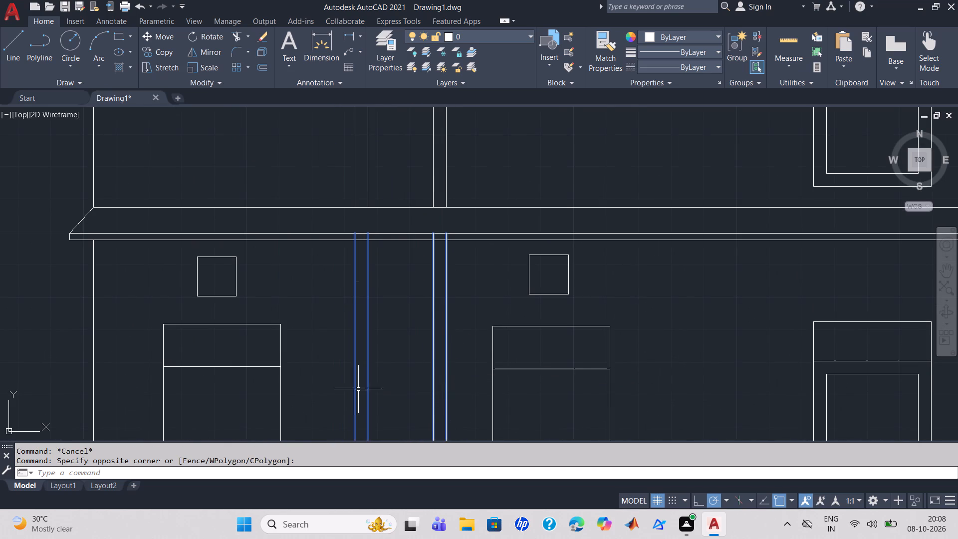
drag(294, 347, 465, 407)
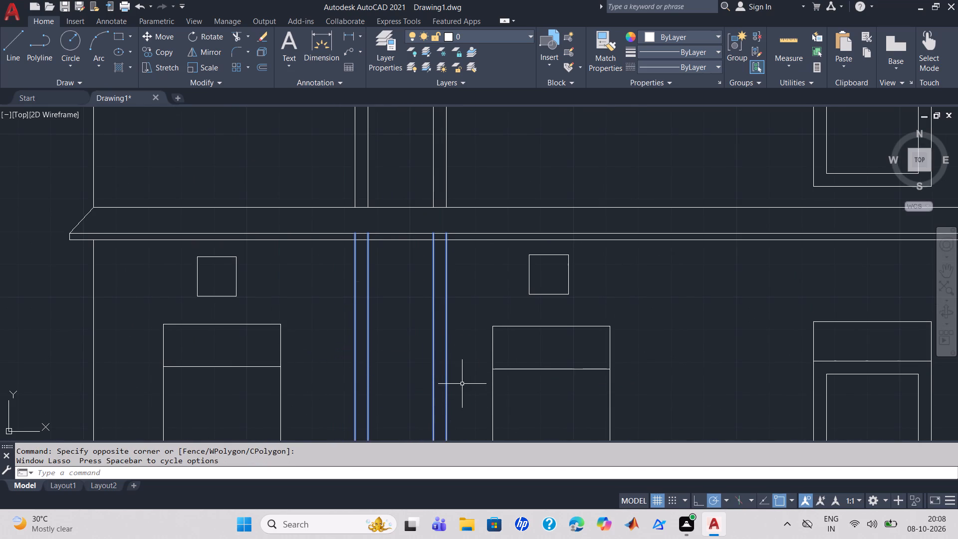
scroll(462, 383, down, 1)
click(458, 386)
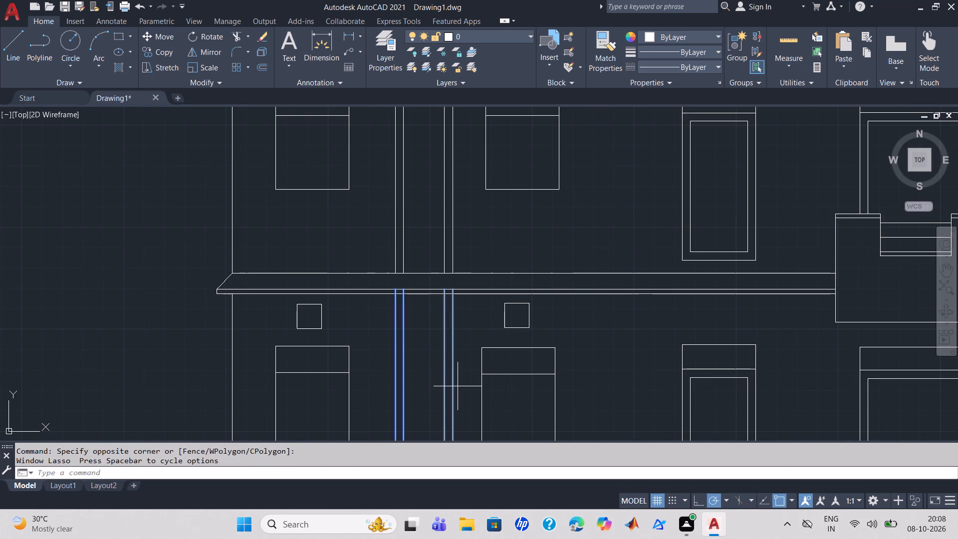
click(453, 395)
click(443, 396)
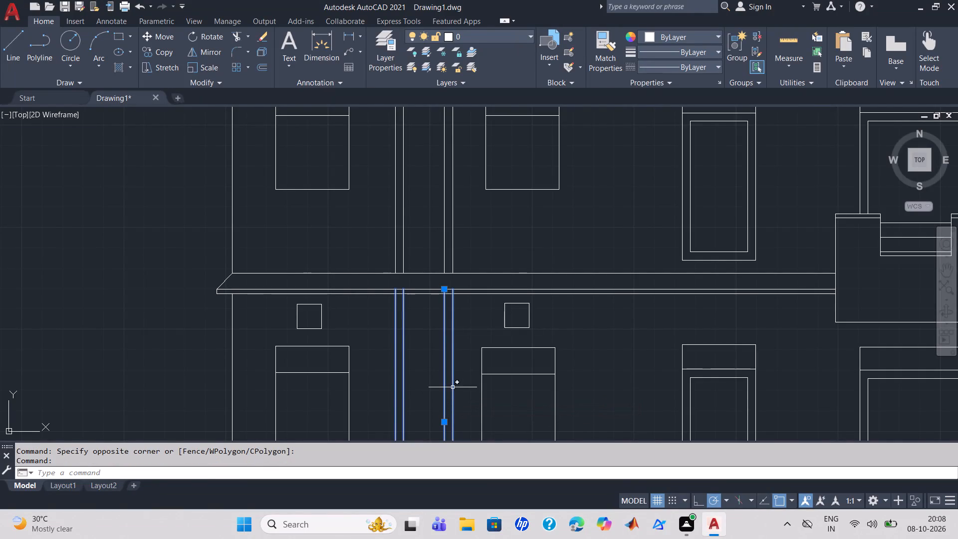
click(452, 390)
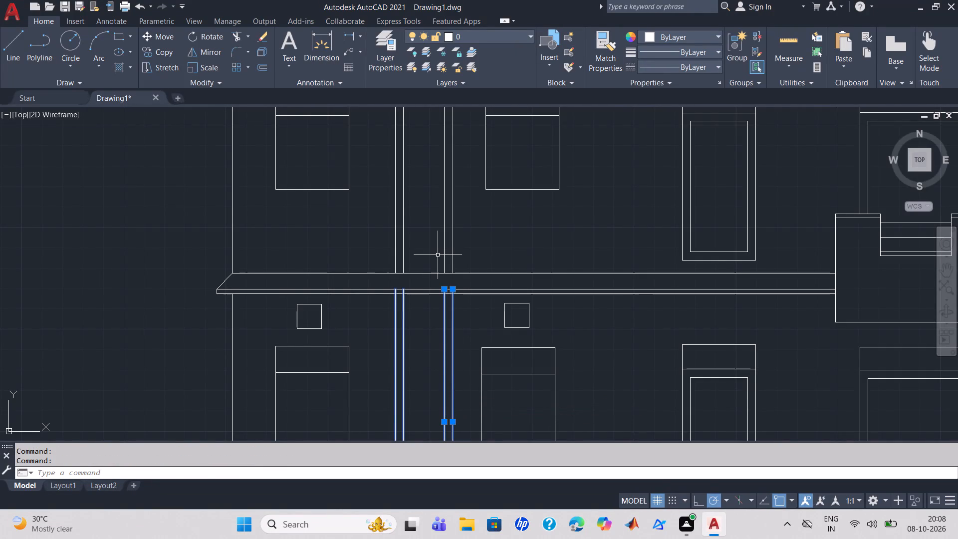
key(Escape)
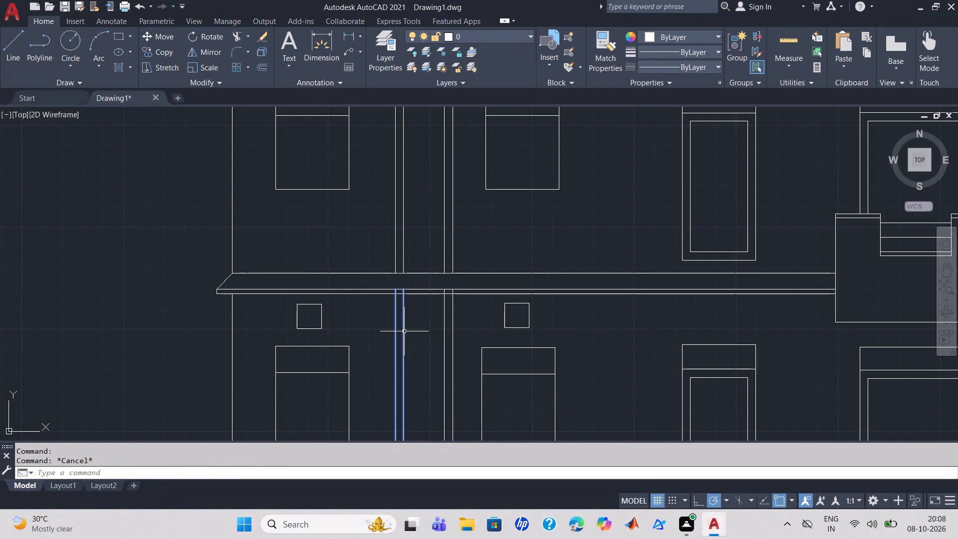
click(395, 351)
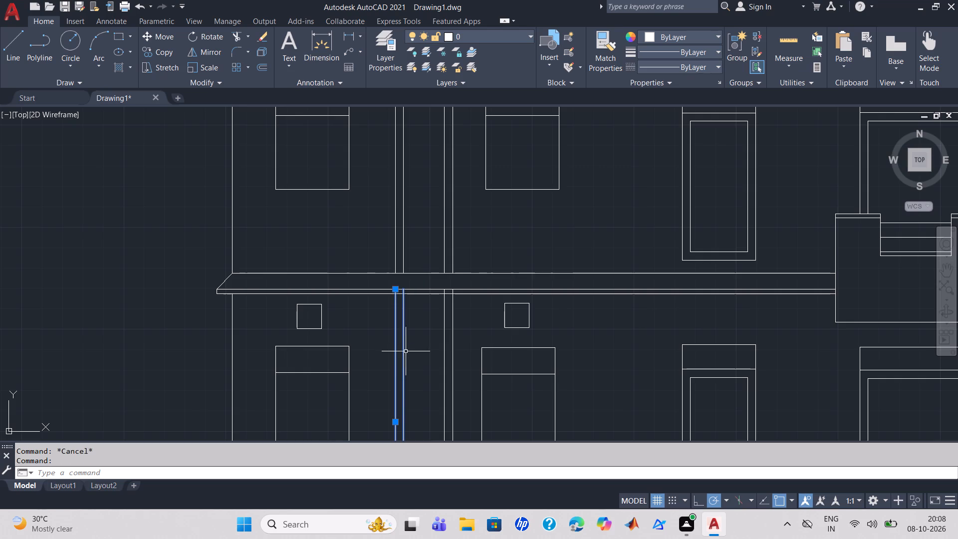
click(404, 355)
key(Escape)
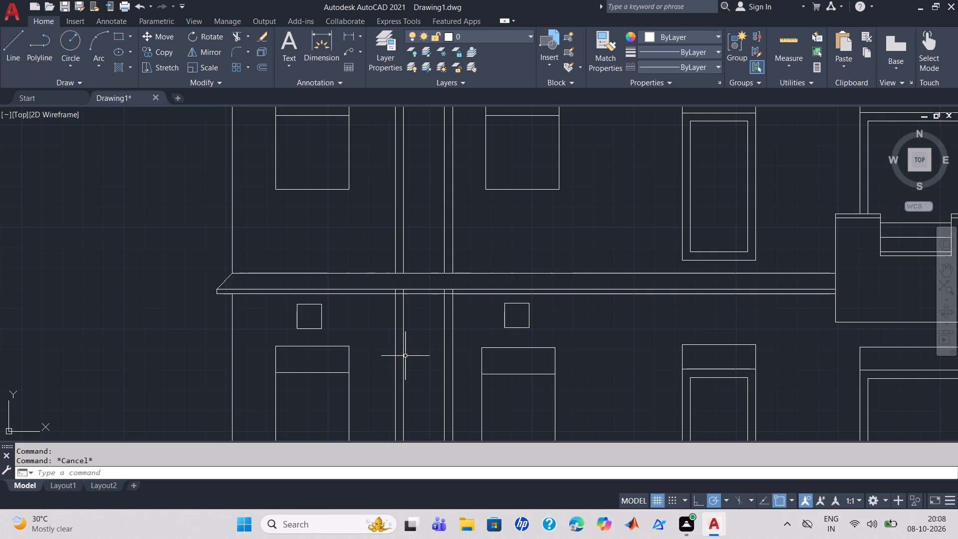
Trim the four vertical strip lines where they cross the 2" strip beneath the between-floors band.
text(TR)
key(Return)
scroll(420, 332, up, 3)
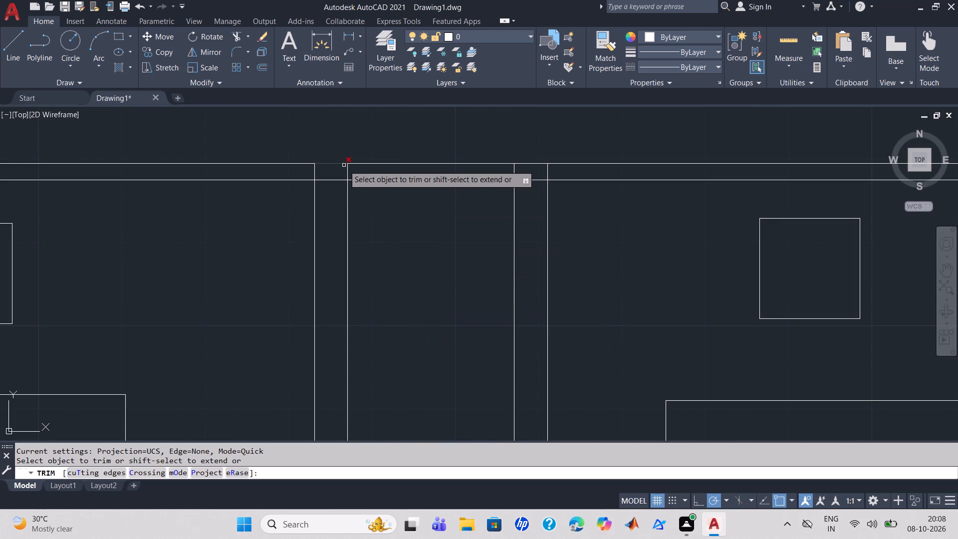
click(312, 170)
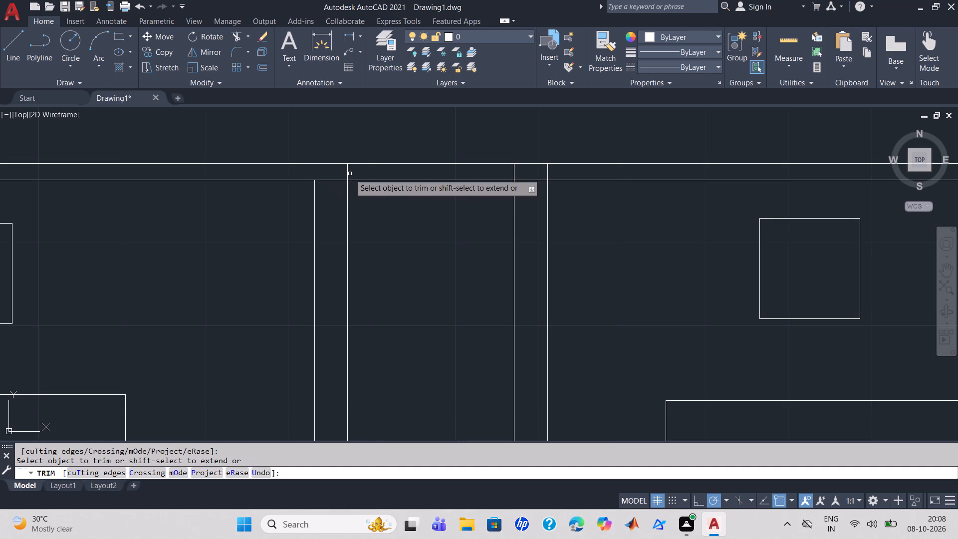
click(346, 174)
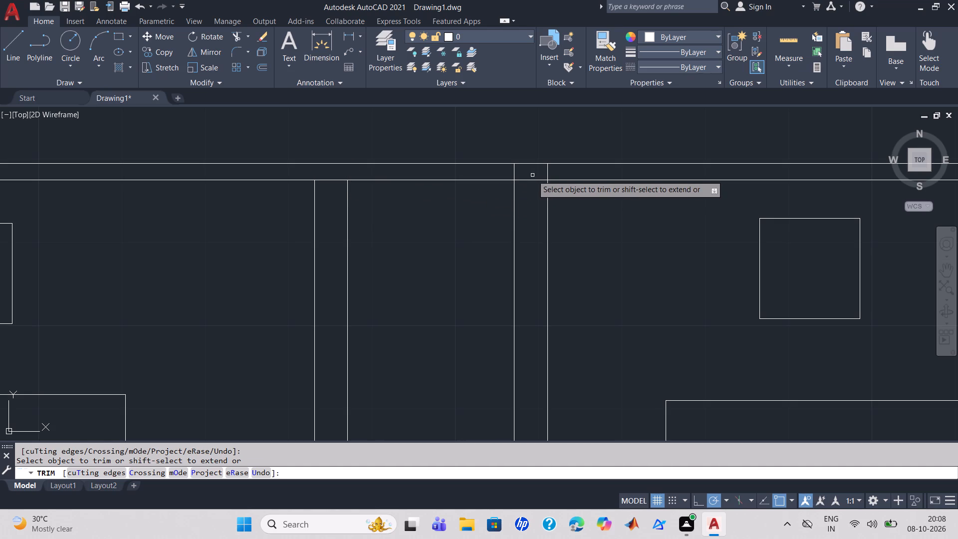
click(515, 170)
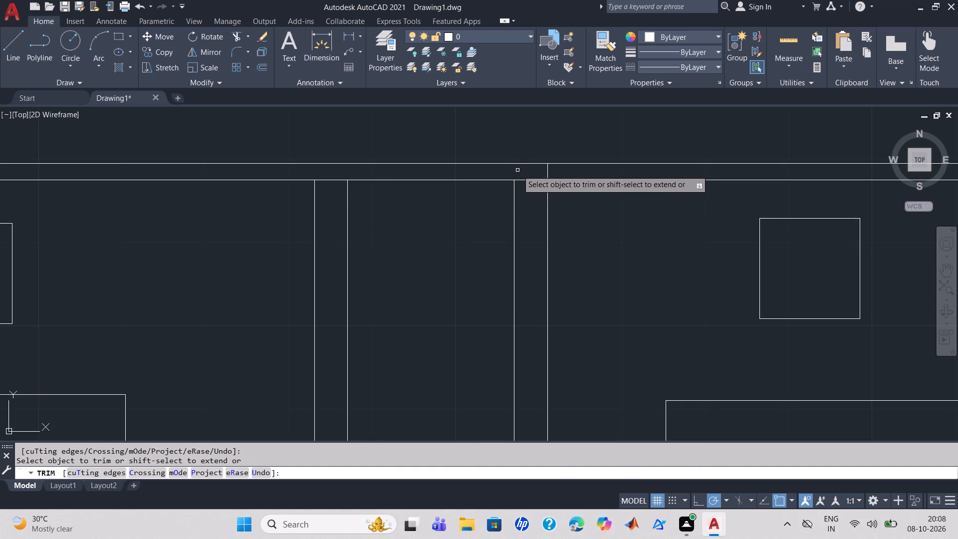
click(548, 172)
Trim the four upper-floor vertical strip lines where they cross the 2" strip beneath the upper band.
scroll(561, 213, down, 2)
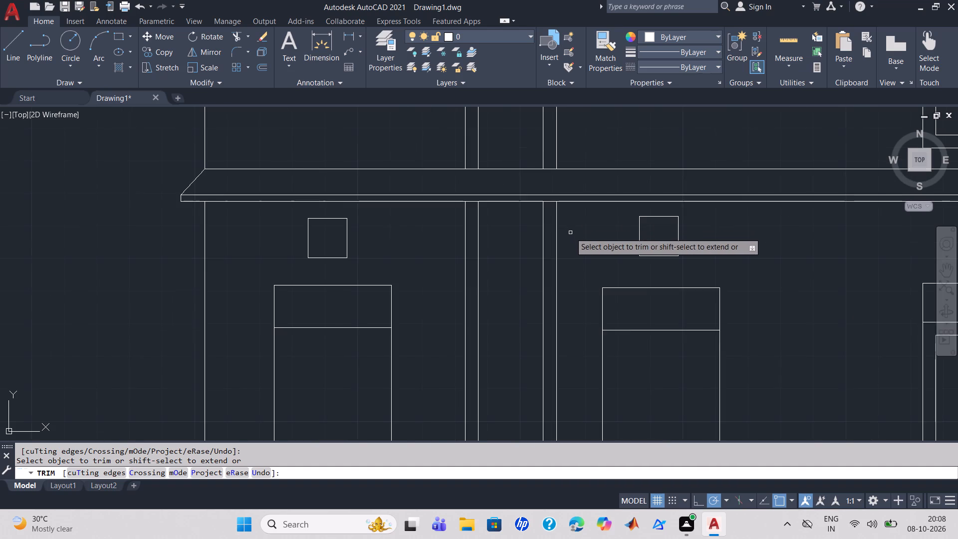
scroll(570, 233, down, 1)
scroll(721, 264, down, 1)
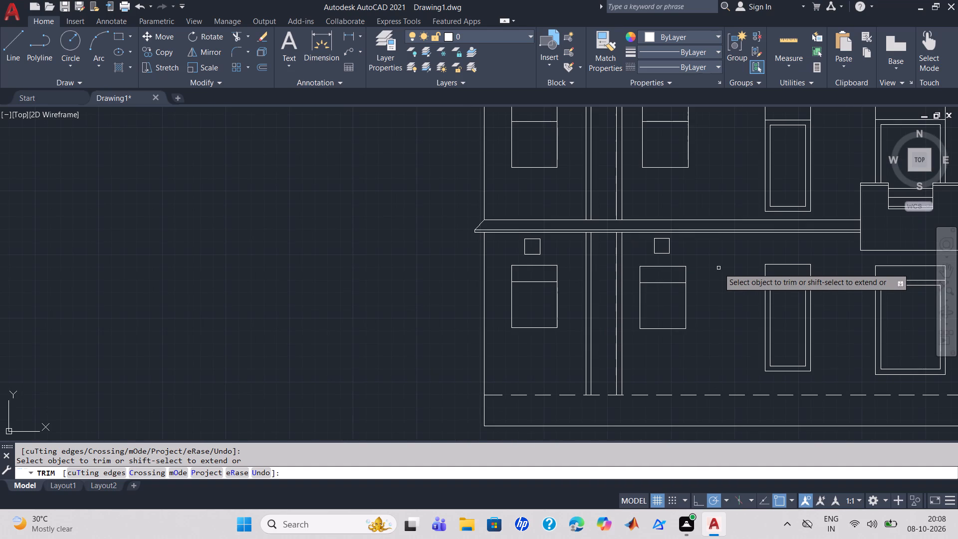
middle_drag(718, 268, 606, 370)
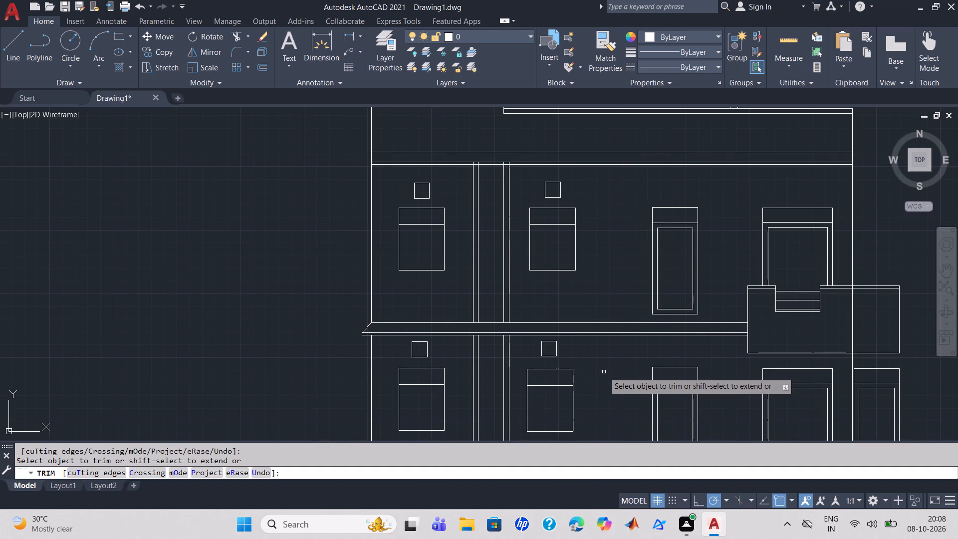
scroll(604, 372, up, 1)
middle_drag(524, 242, 558, 353)
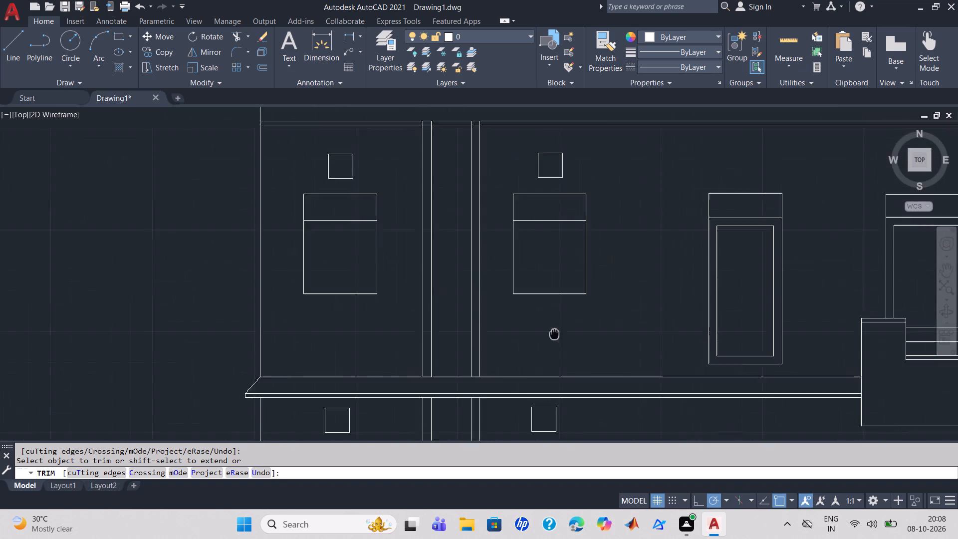
middle_drag(558, 353, 571, 421)
scroll(473, 268, up, 1)
middle_drag(465, 247, 467, 315)
scroll(467, 308, up, 2)
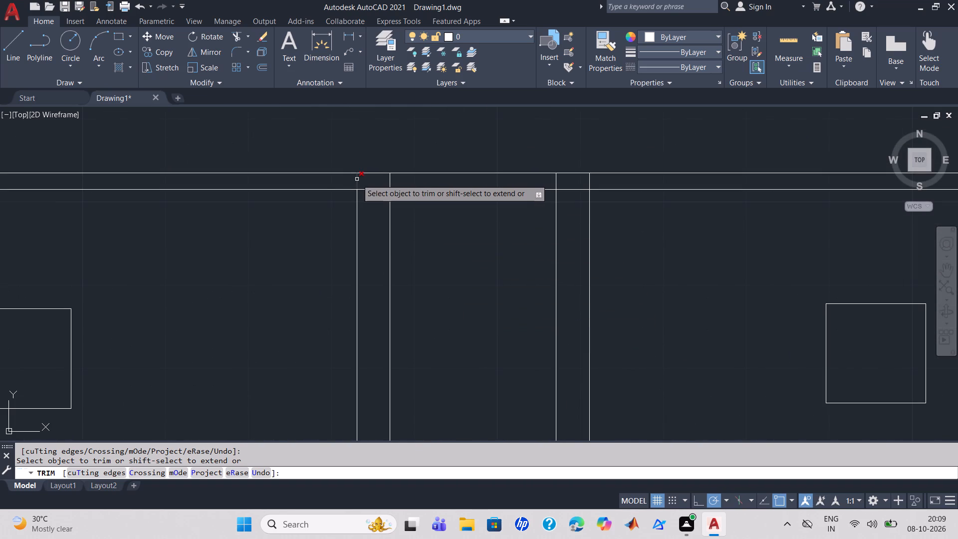
click(357, 179)
click(390, 182)
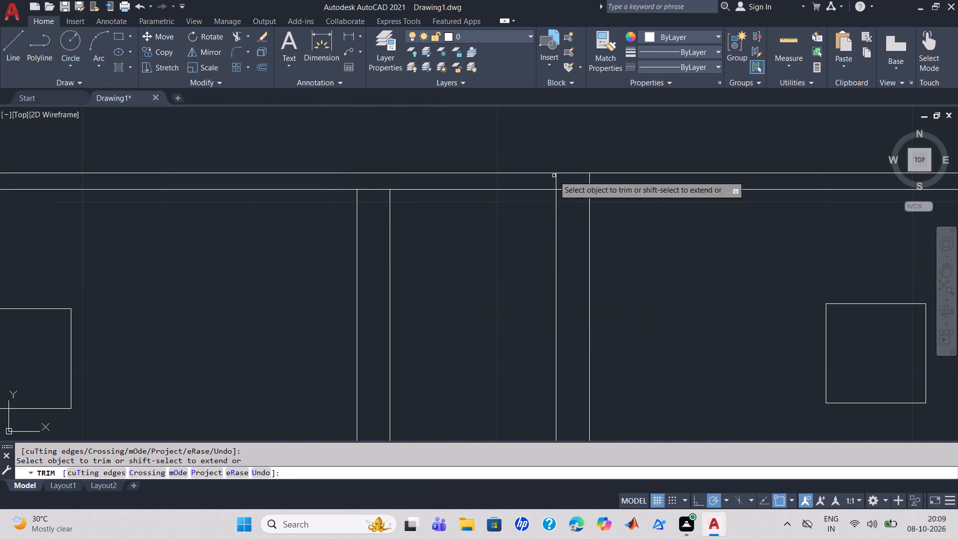
click(590, 184)
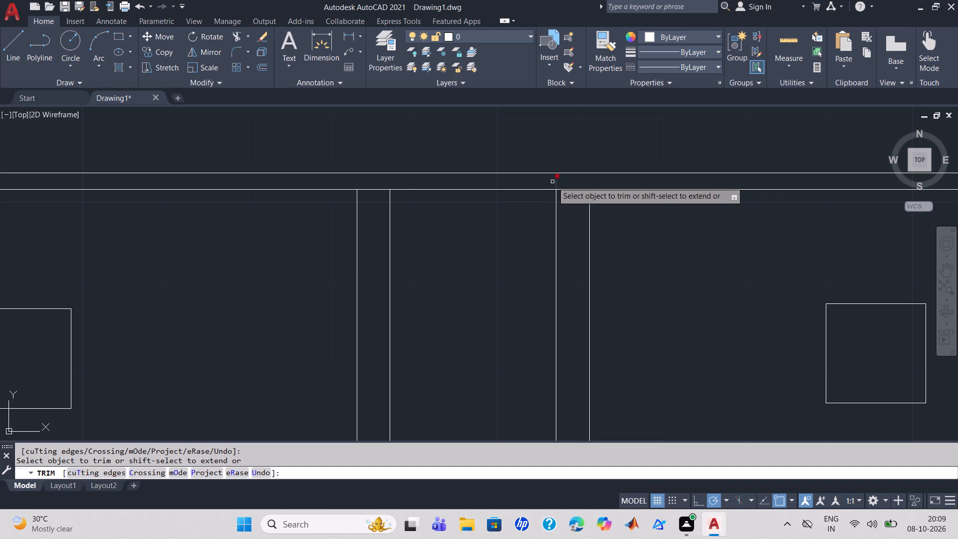
click(556, 182)
Draw a short vertical line just outside the left wall, spanning the height of the upper band and its 2" strip.
scroll(757, 287, down, 2)
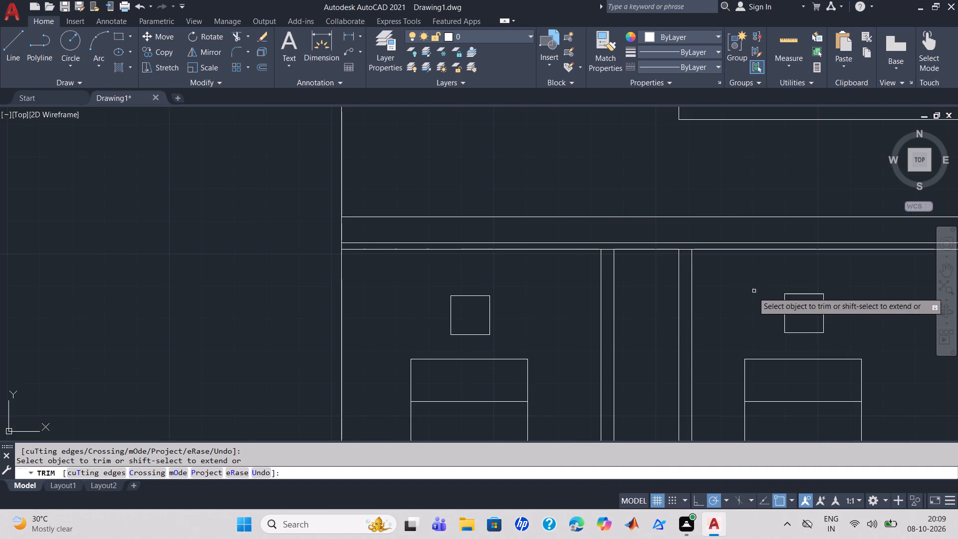
scroll(667, 340, down, 1)
middle_drag(666, 342, 632, 164)
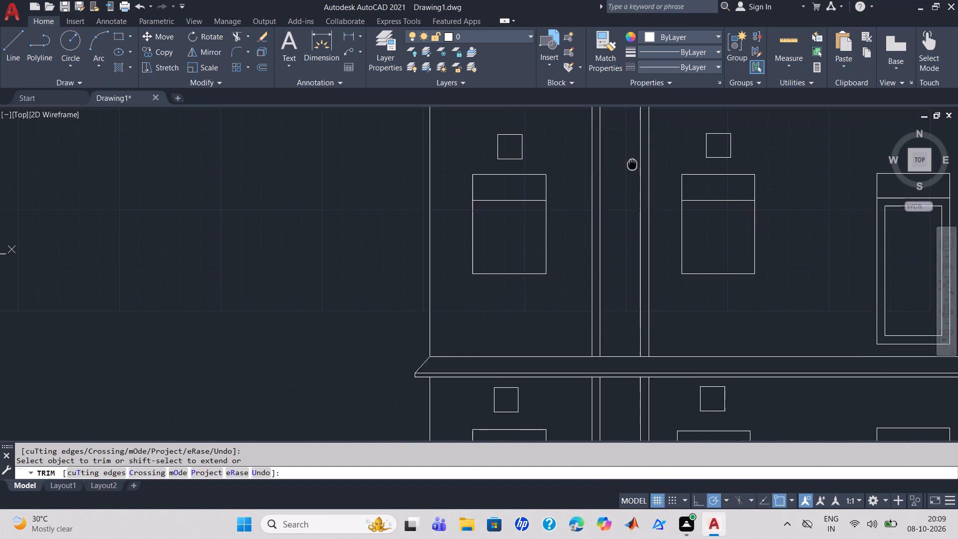
middle_drag(632, 164, 630, 141)
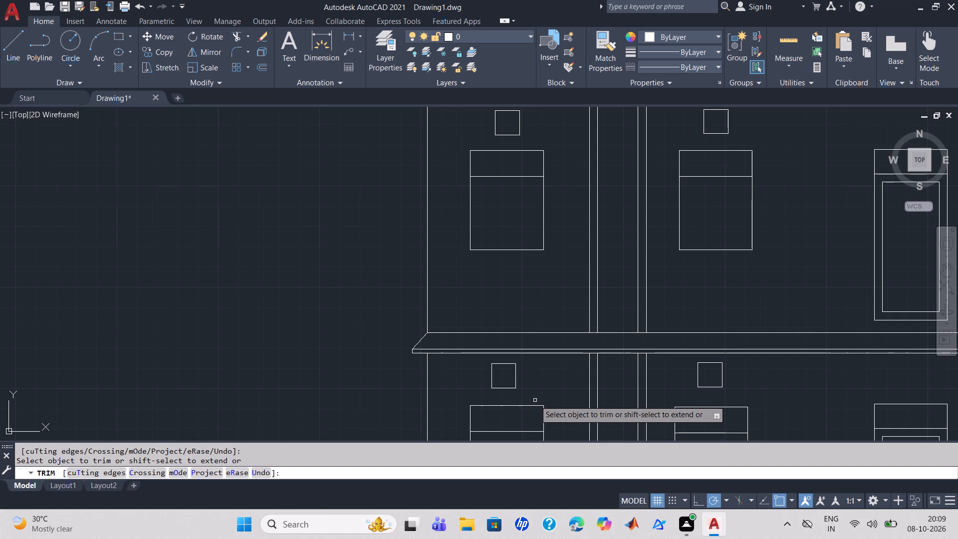
scroll(659, 316, down, 1)
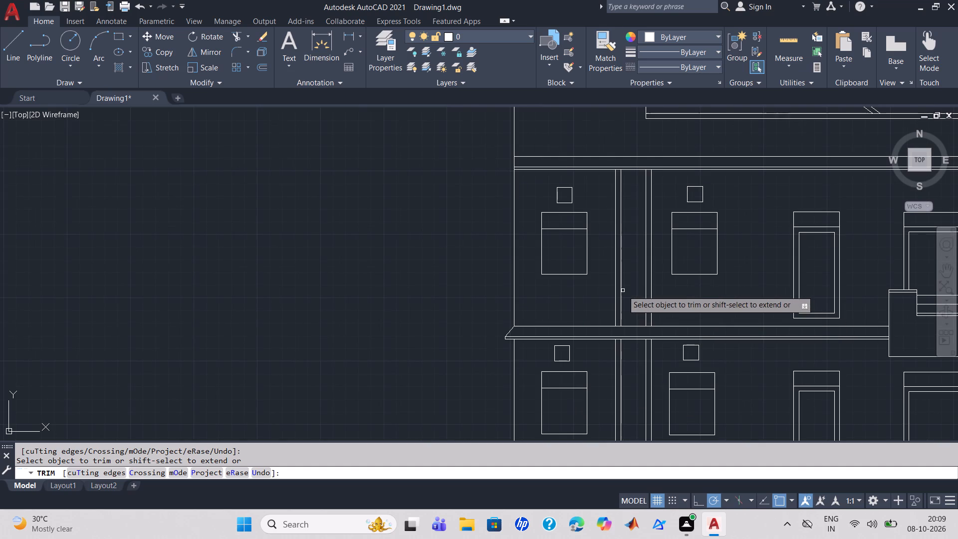
middle_drag(562, 311, 542, 370)
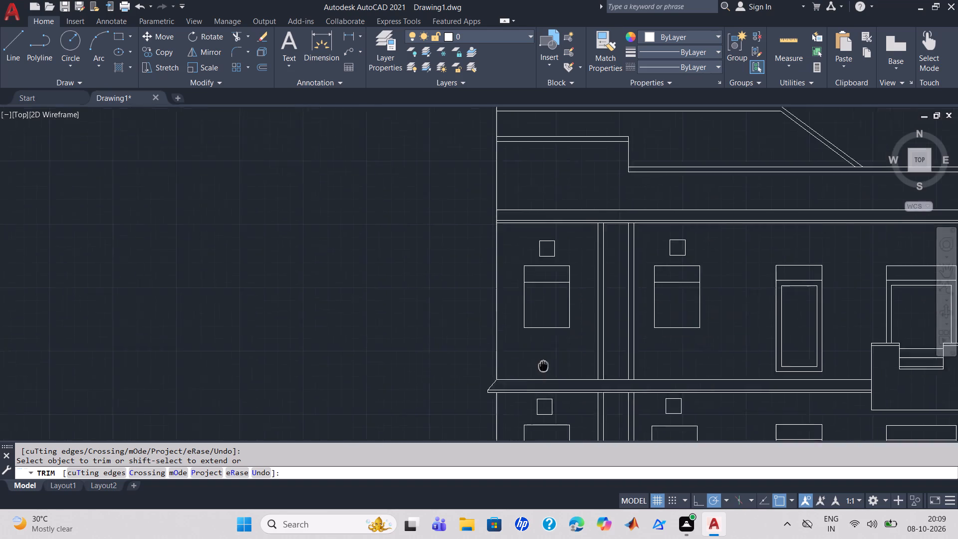
middle_drag(542, 370, 536, 386)
scroll(541, 348, up, 2)
middle_drag(414, 195, 485, 346)
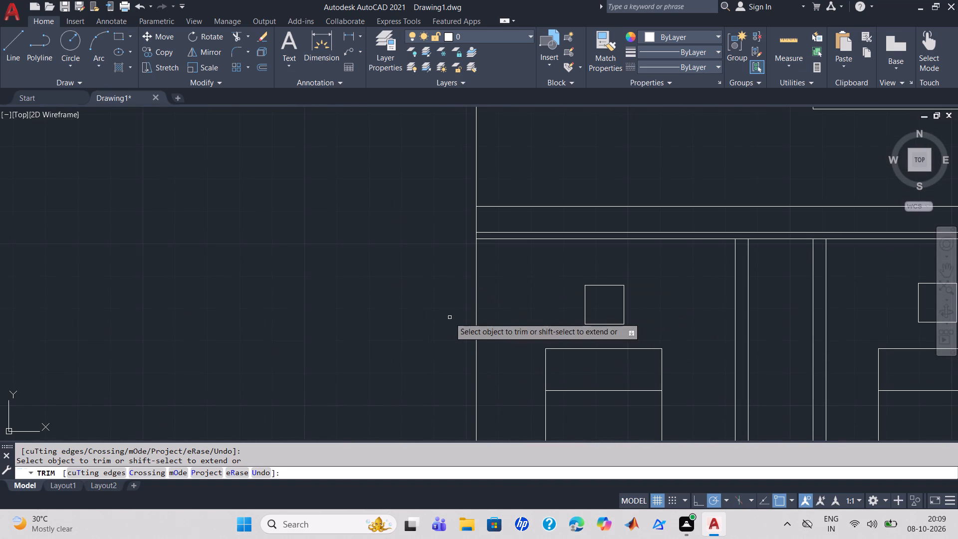
key(Escape)
click(15, 54)
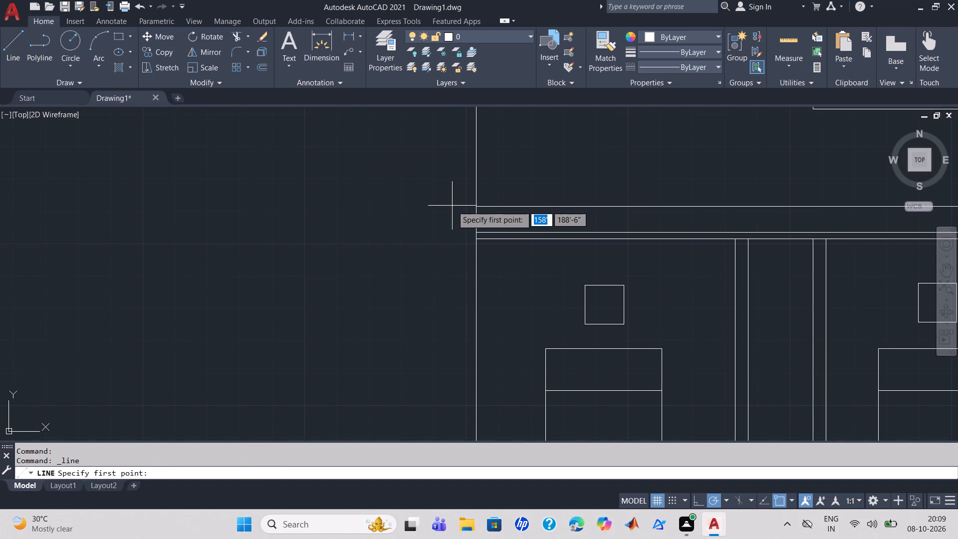
scroll(455, 206, down, 2)
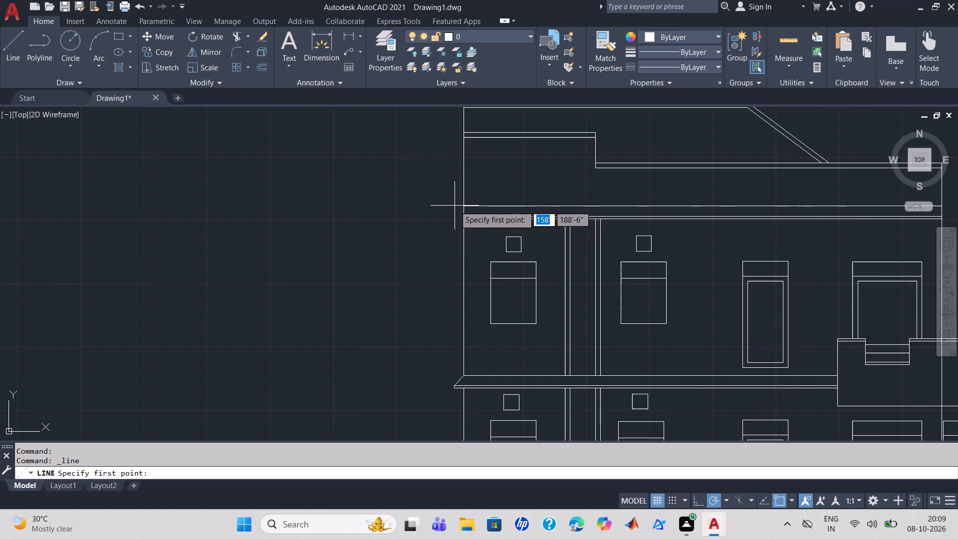
scroll(454, 206, down, 1)
scroll(447, 207, up, 2)
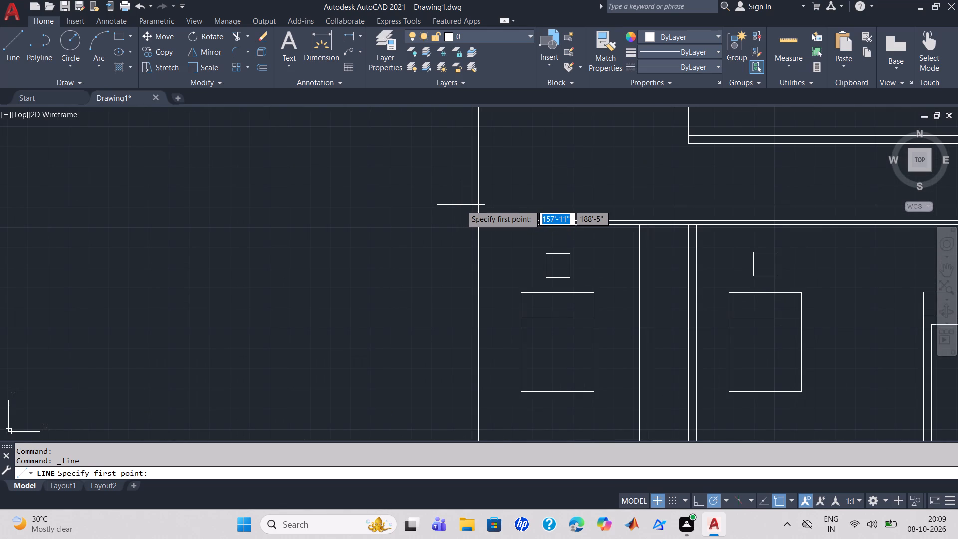
click(461, 205)
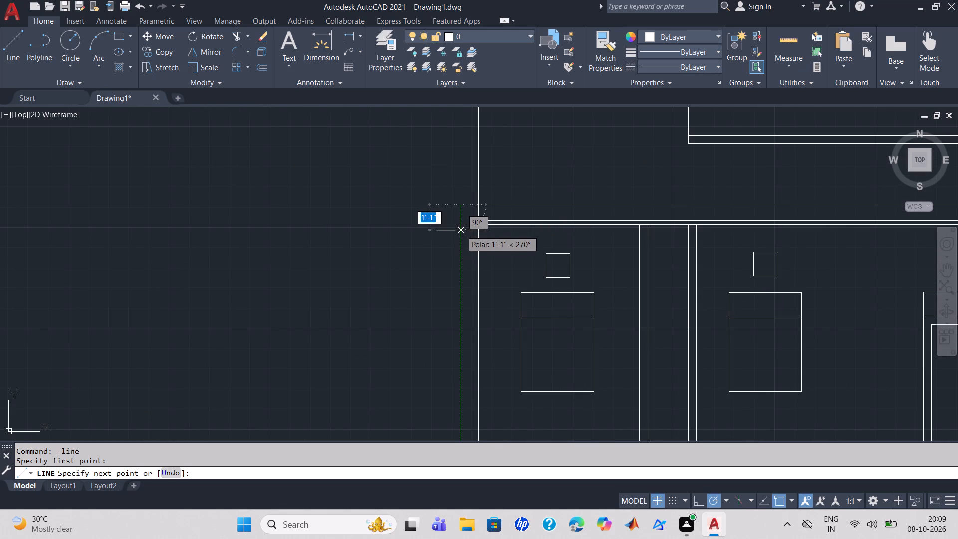
click(461, 226)
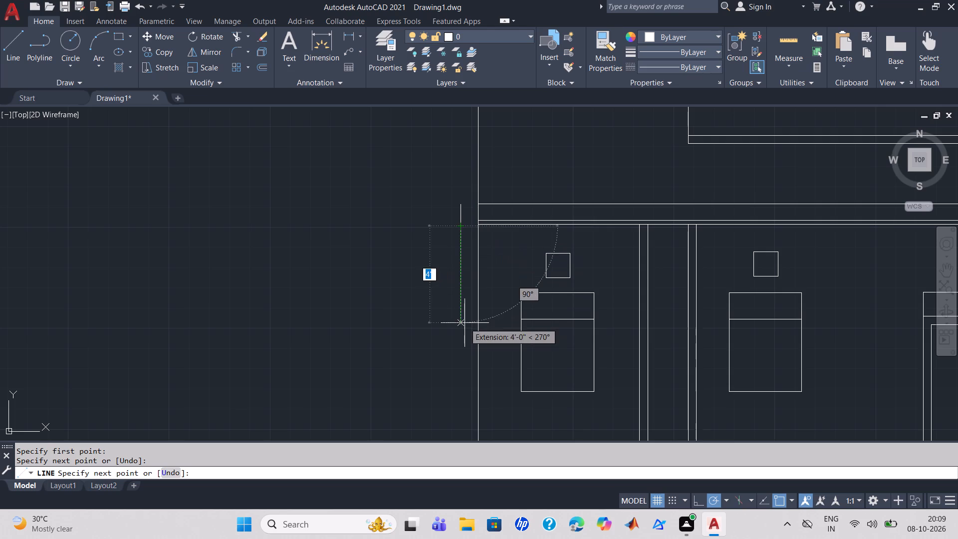
key(Escape)
Extend both horizontal lines of the upper band's 2" strip past the left wall to the short vertical line.
key(t)
key(r)
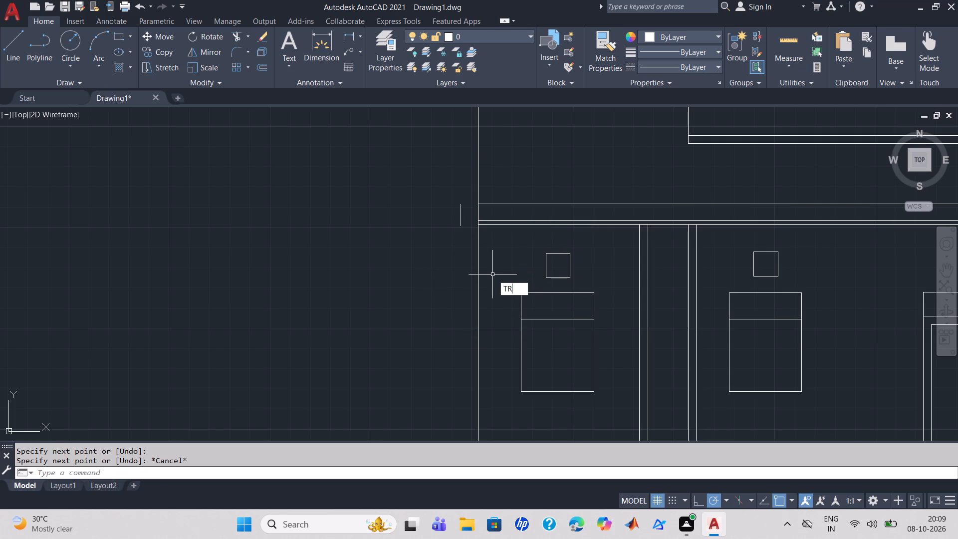
key(Return)
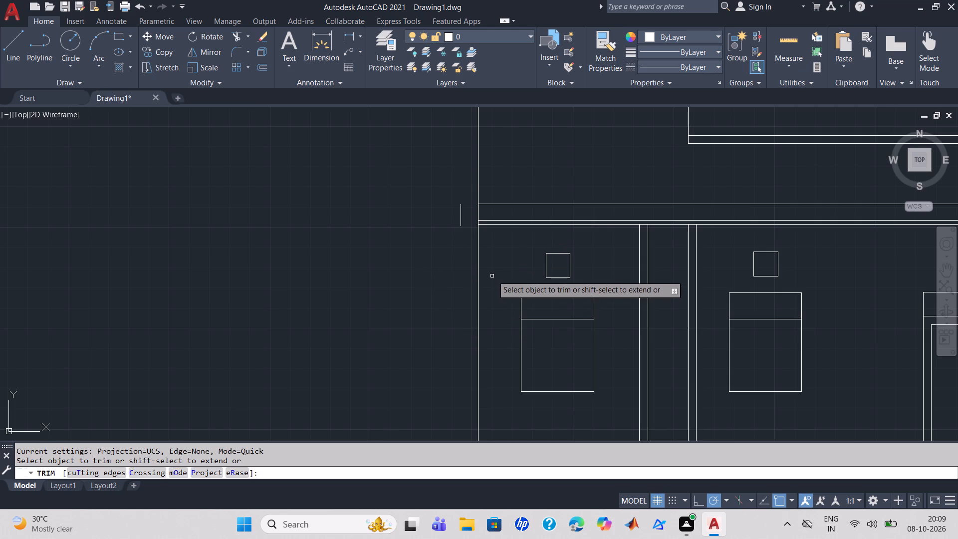
shift+click(511, 226)
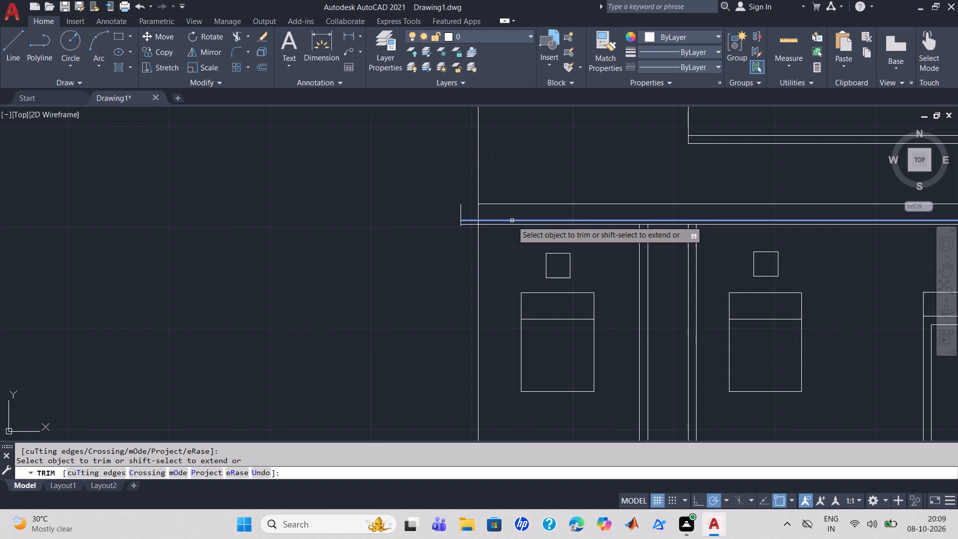
shift+click(512, 221)
Trim the short vertical line above and below the upper 2" strip, and trim the left wall line inside the band and strip.
scroll(512, 221, up, 3)
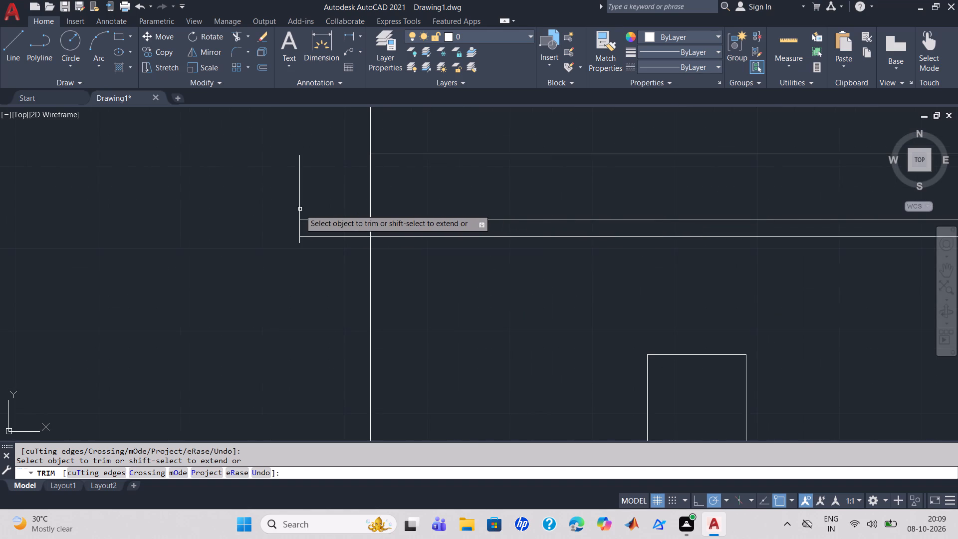
click(300, 209)
click(369, 197)
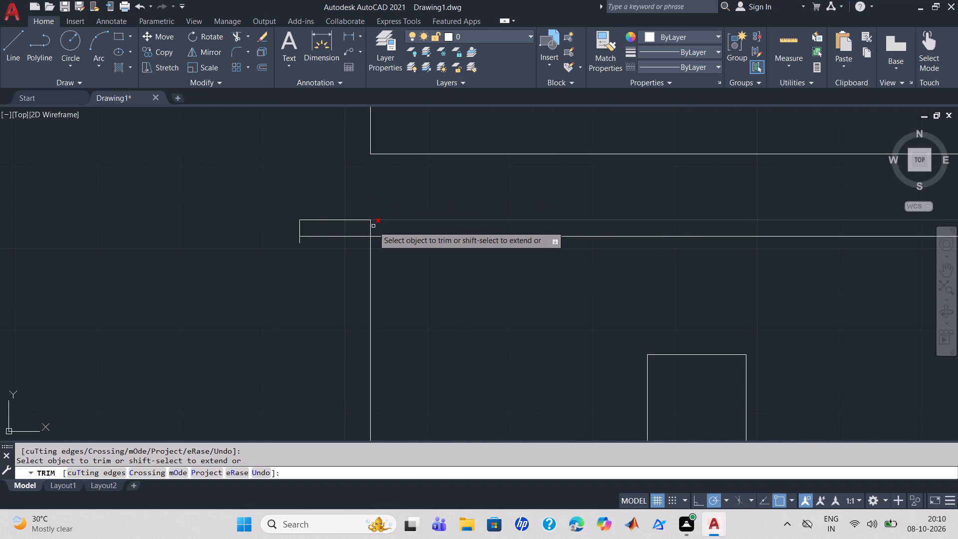
click(369, 228)
click(301, 242)
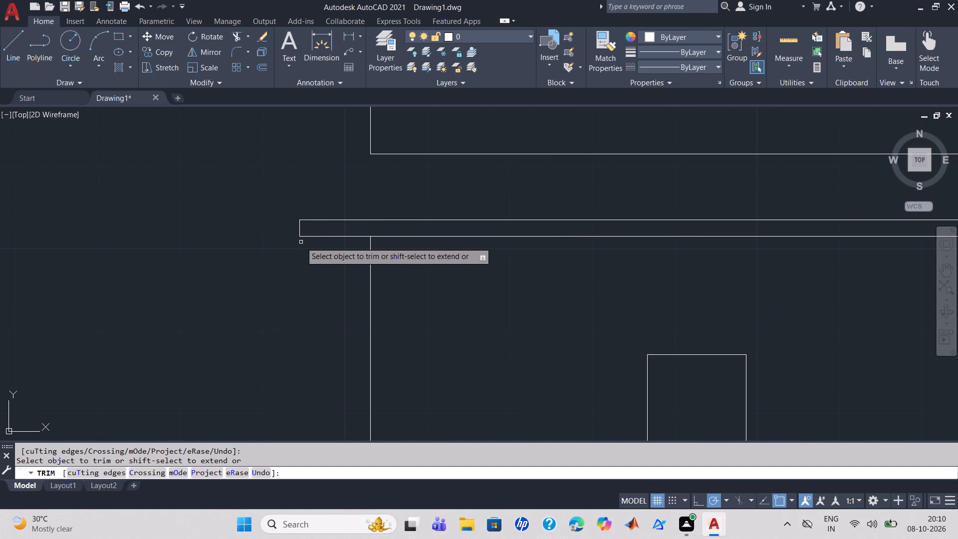
Draw a sloping line from the left wall's corner on the upper band's top line to the strip's upper outer corner.
click(14, 54)
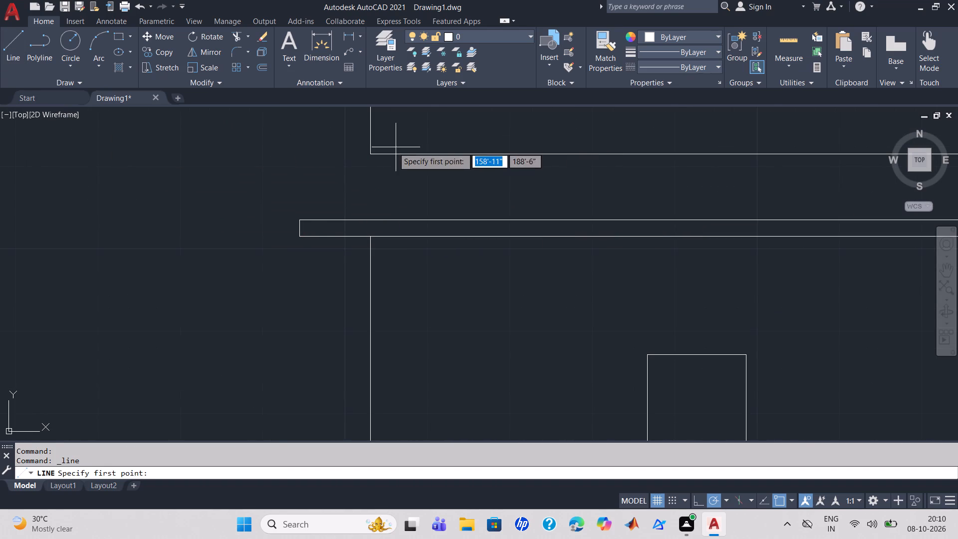
click(374, 152)
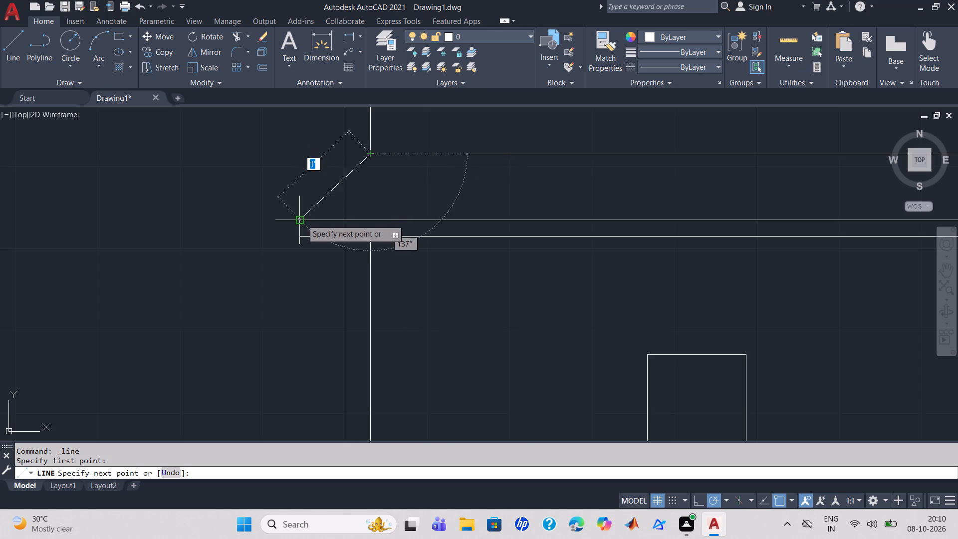
click(302, 220)
key(Escape)
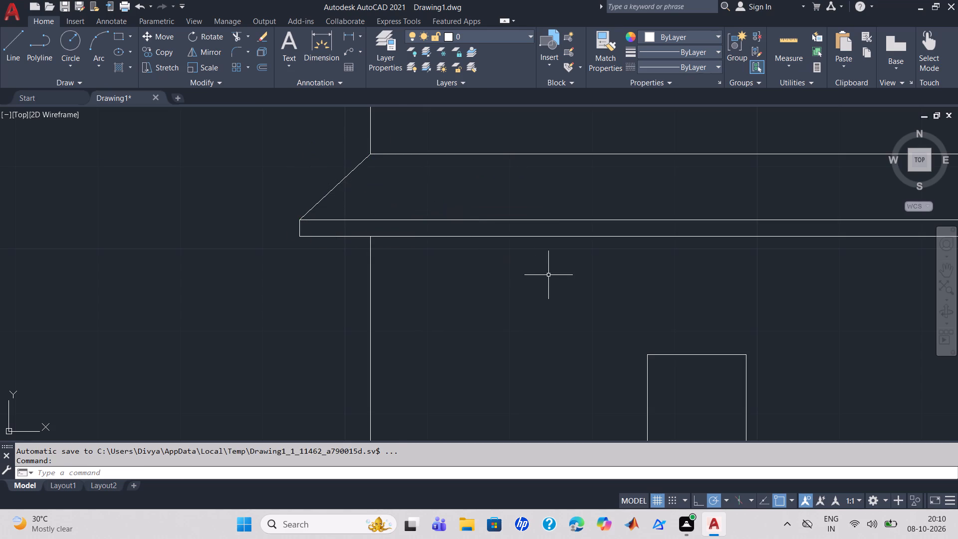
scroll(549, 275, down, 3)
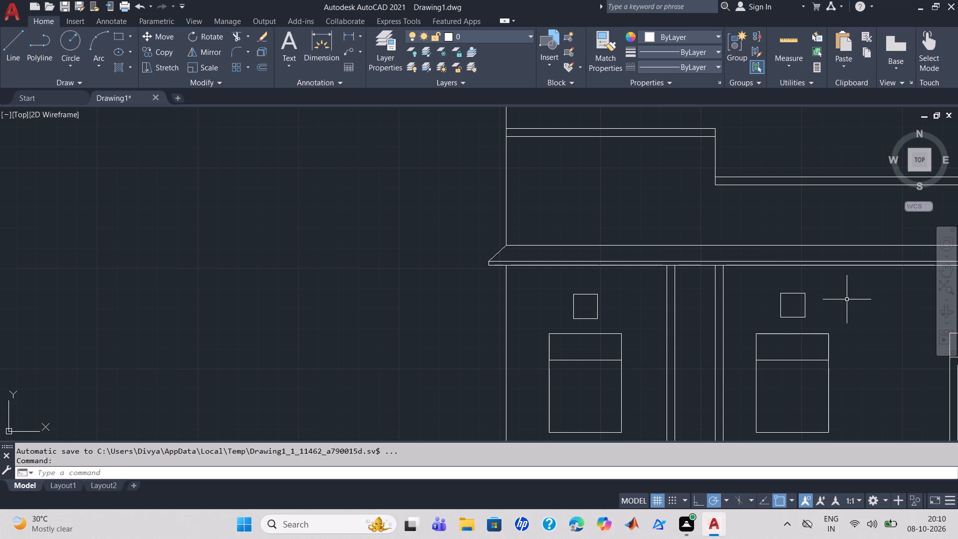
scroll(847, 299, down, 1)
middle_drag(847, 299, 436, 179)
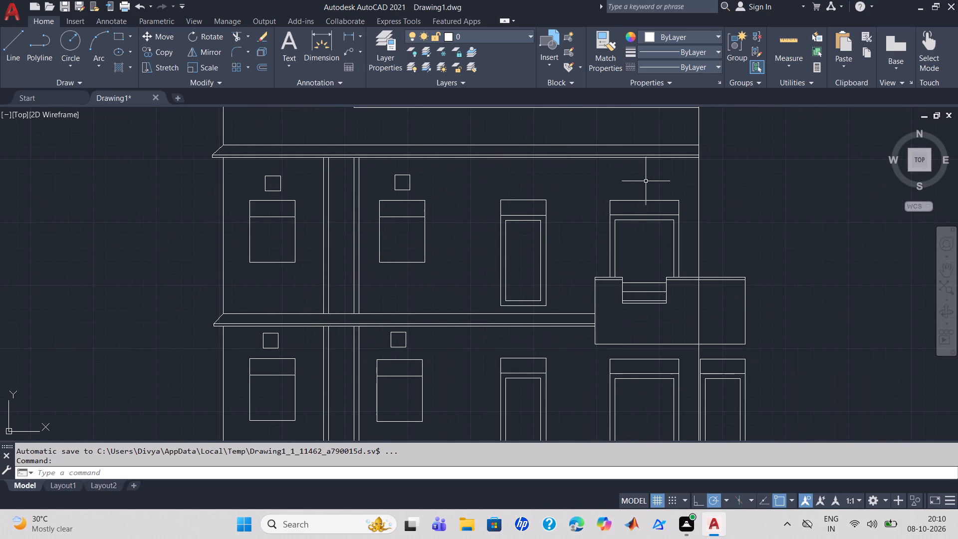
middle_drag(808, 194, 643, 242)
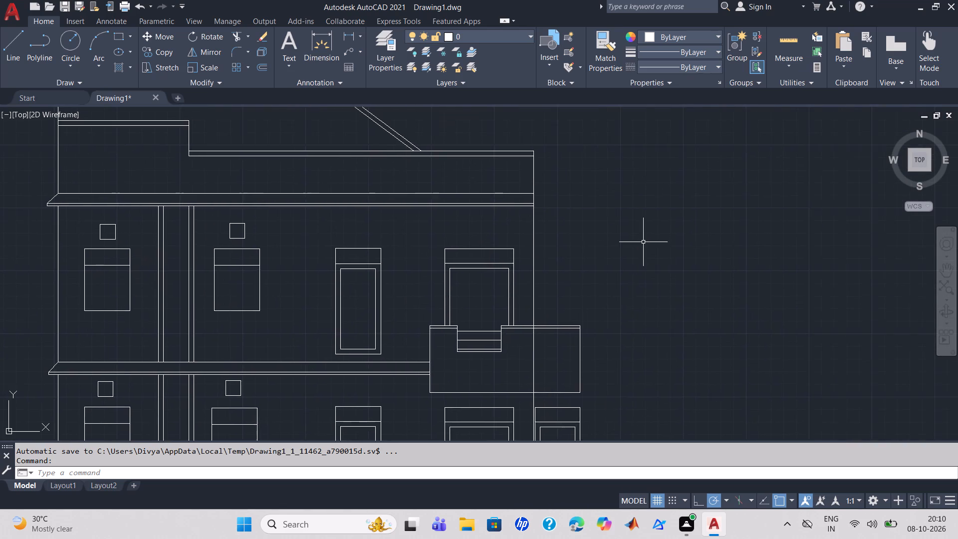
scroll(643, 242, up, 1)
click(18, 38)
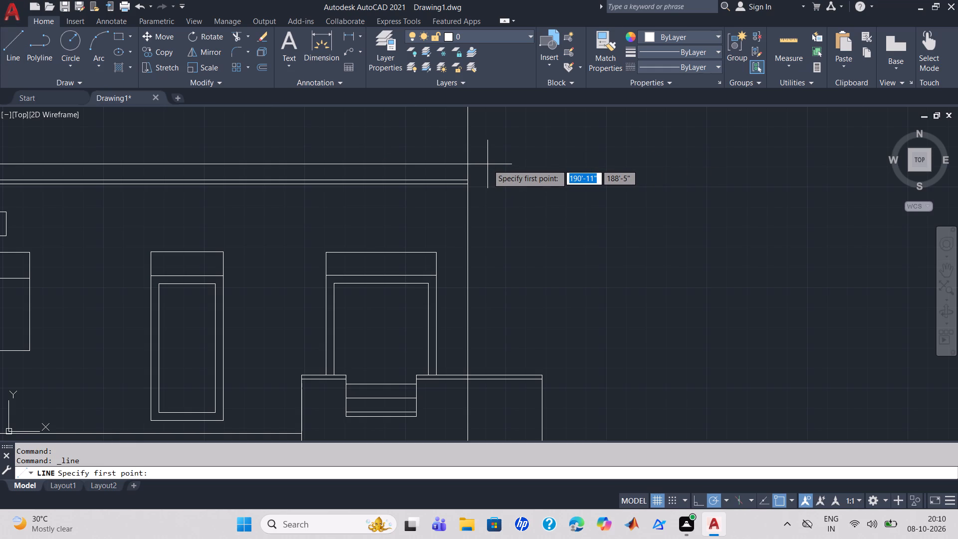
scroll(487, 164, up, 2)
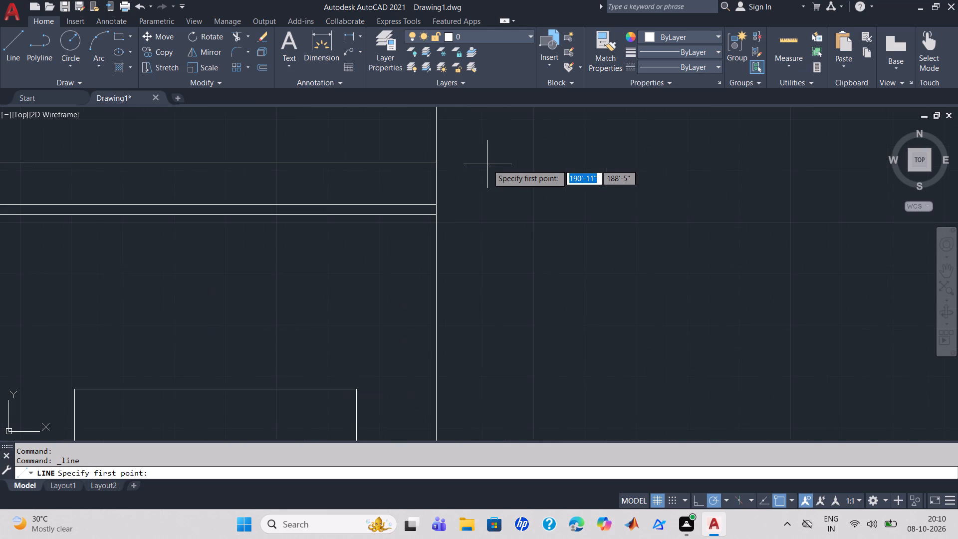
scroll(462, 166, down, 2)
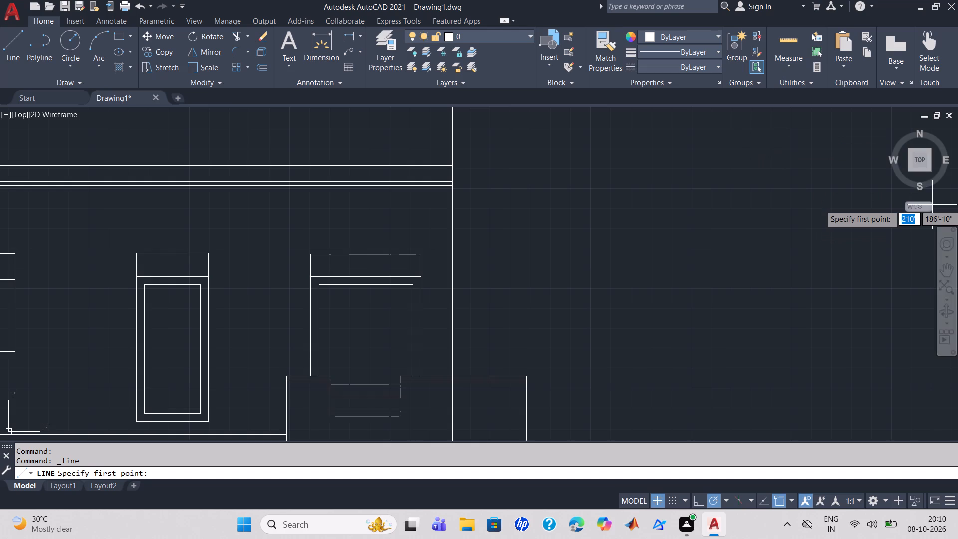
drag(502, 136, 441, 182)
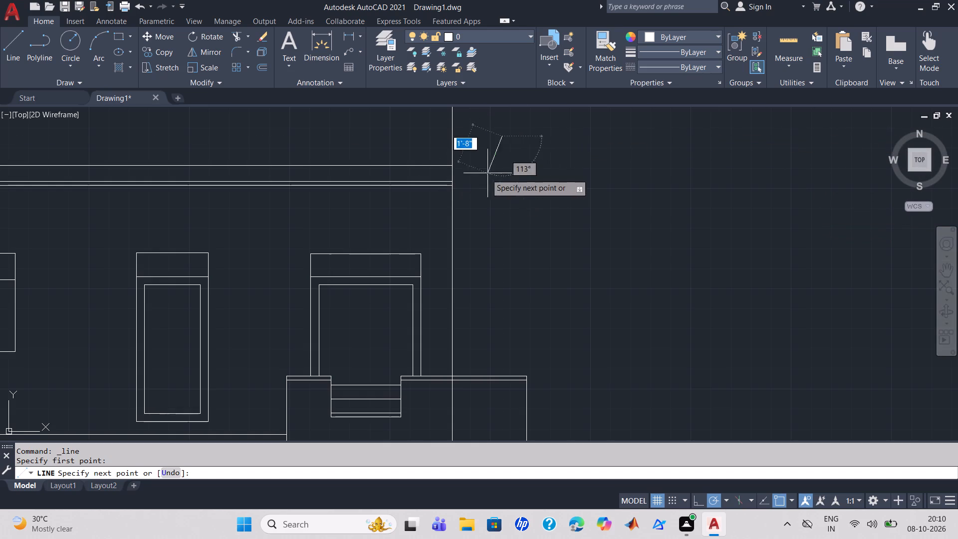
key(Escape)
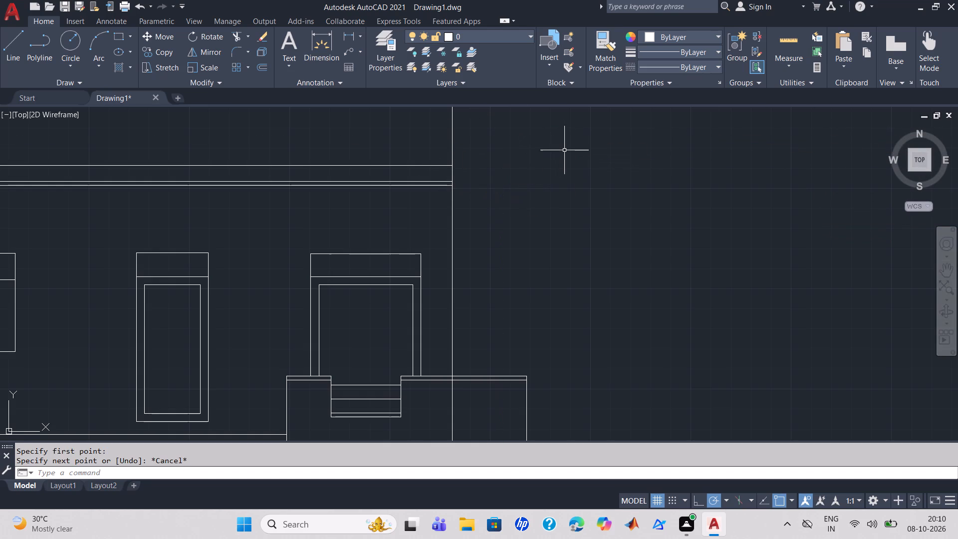
Start drawing a line just outside the right wall beside the upper band.
key(l)
key(Return)
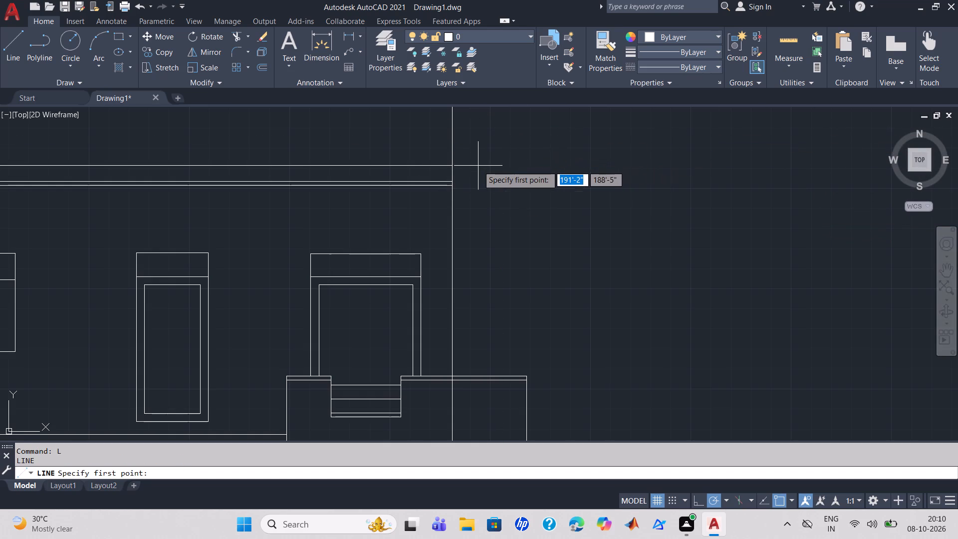
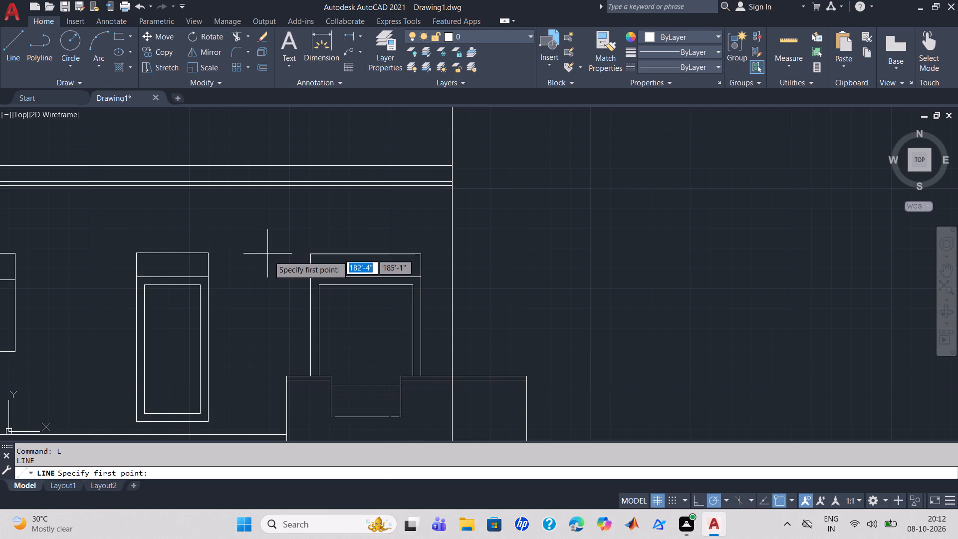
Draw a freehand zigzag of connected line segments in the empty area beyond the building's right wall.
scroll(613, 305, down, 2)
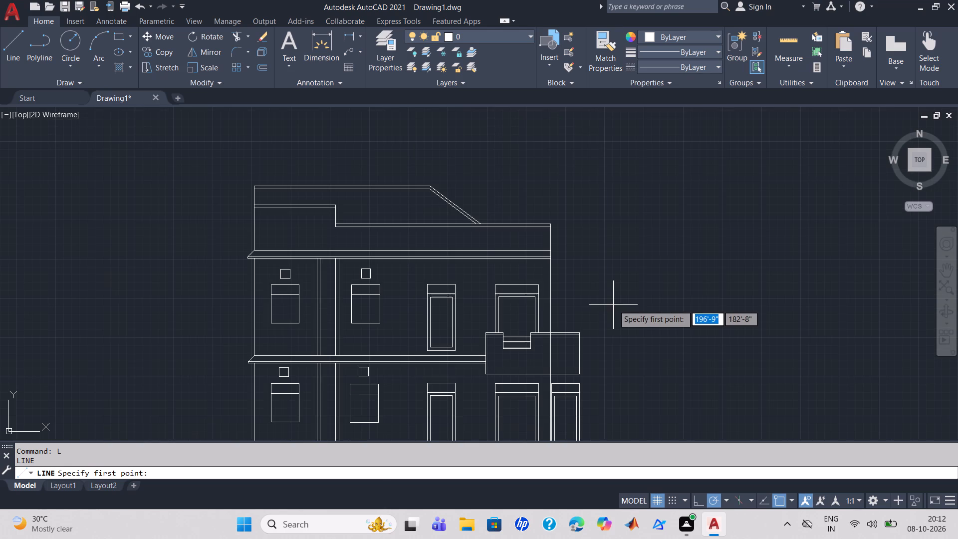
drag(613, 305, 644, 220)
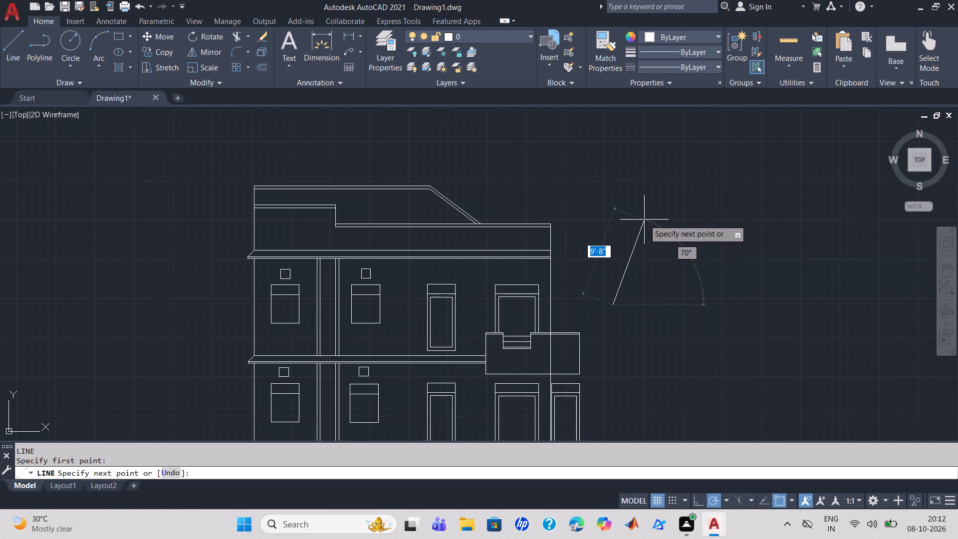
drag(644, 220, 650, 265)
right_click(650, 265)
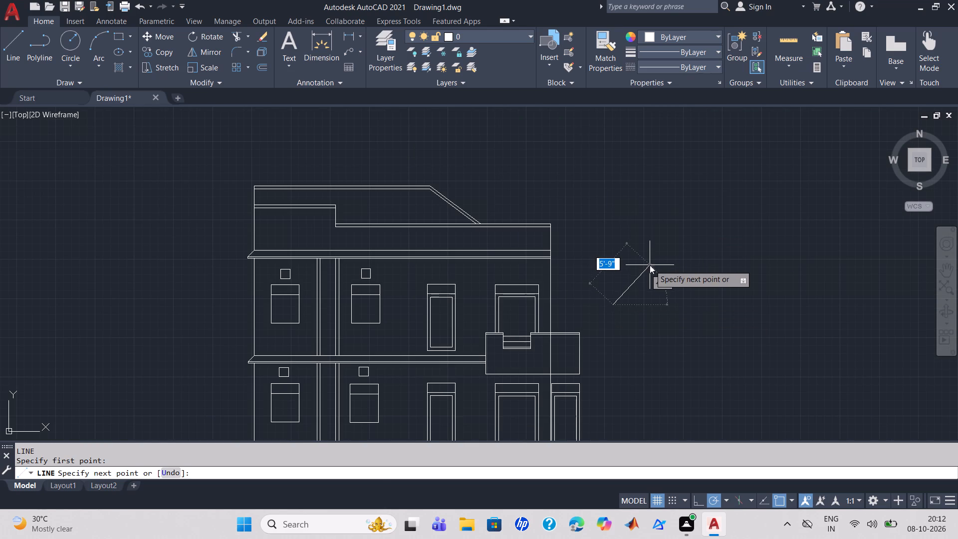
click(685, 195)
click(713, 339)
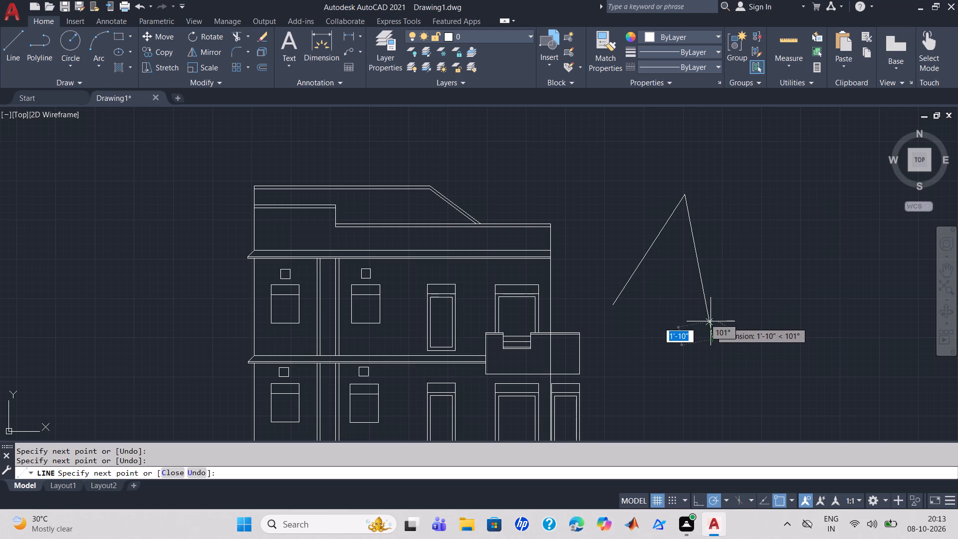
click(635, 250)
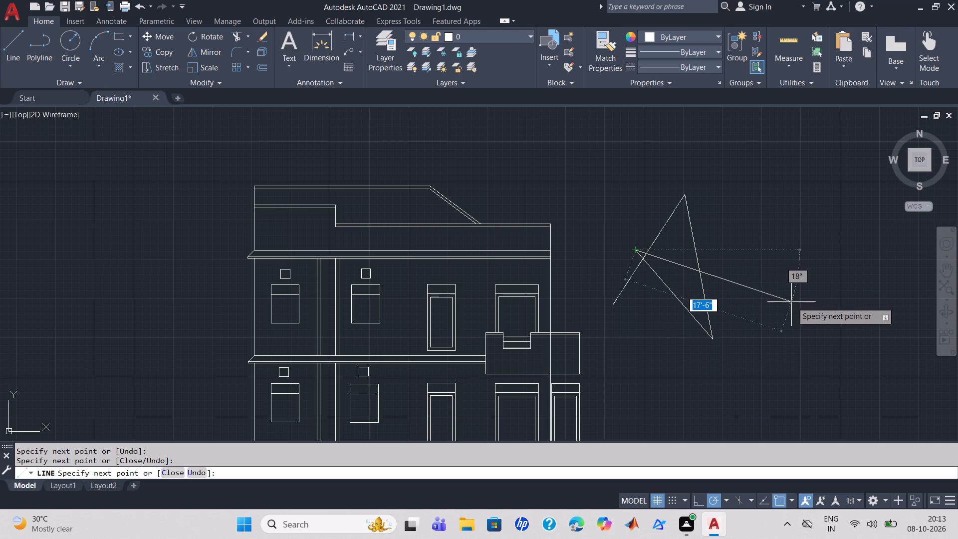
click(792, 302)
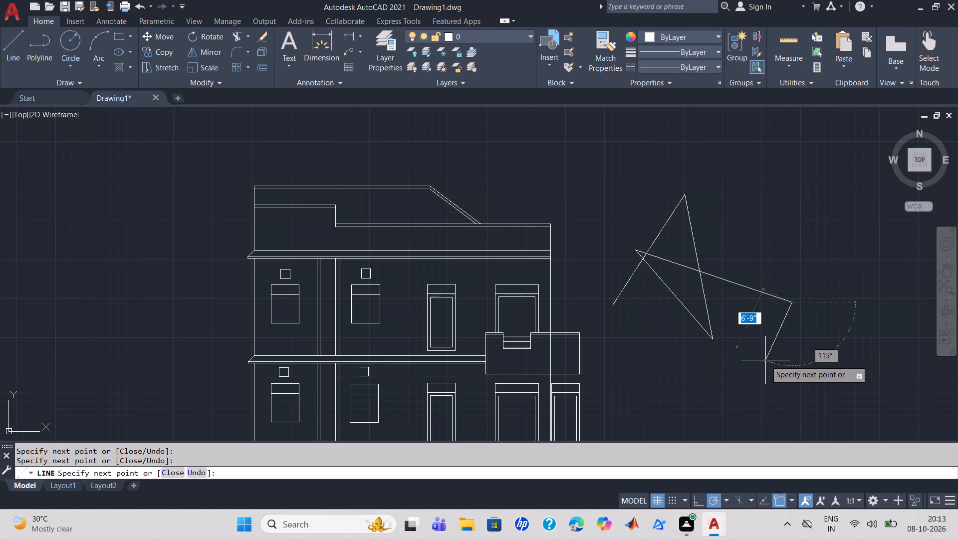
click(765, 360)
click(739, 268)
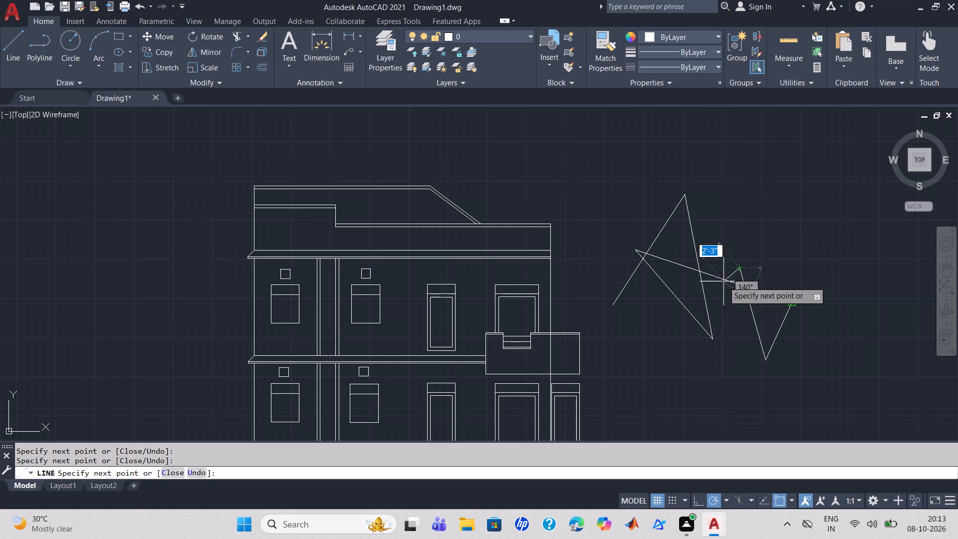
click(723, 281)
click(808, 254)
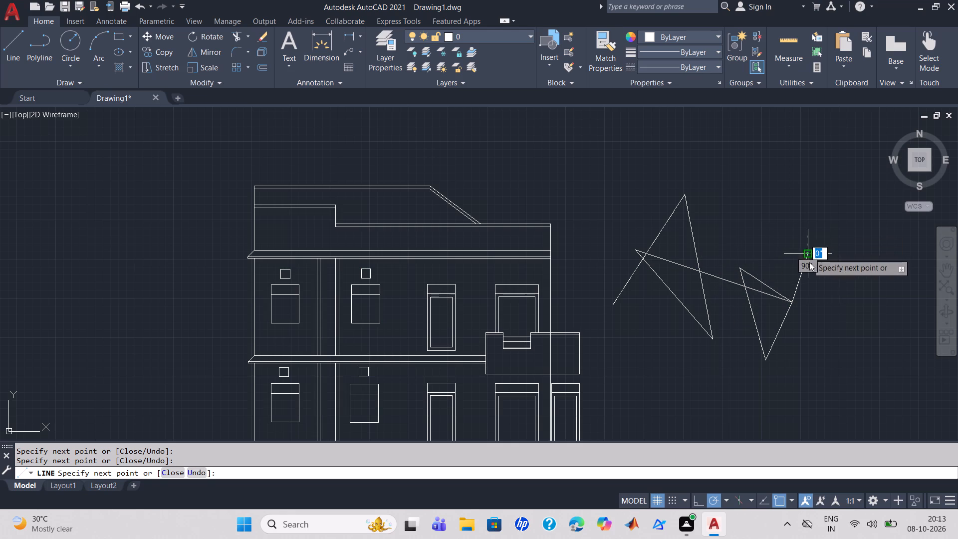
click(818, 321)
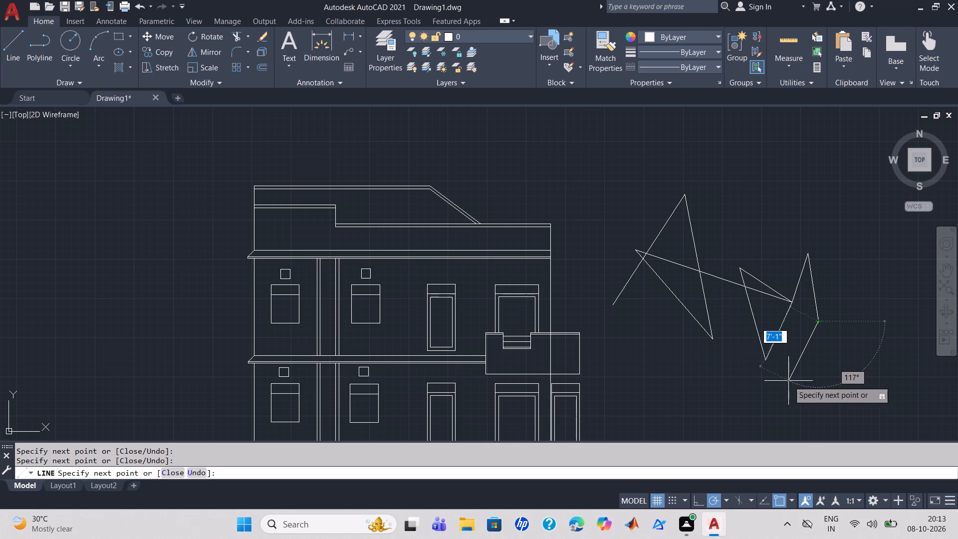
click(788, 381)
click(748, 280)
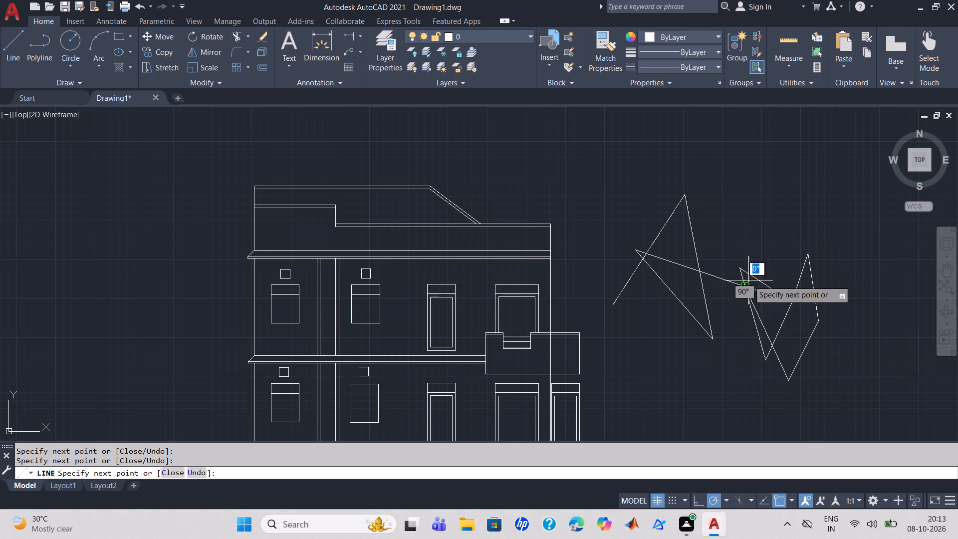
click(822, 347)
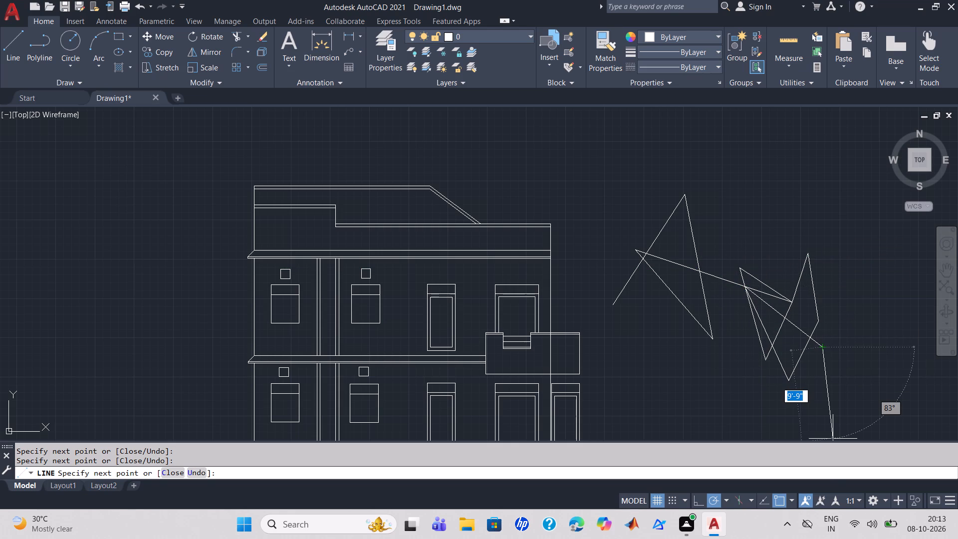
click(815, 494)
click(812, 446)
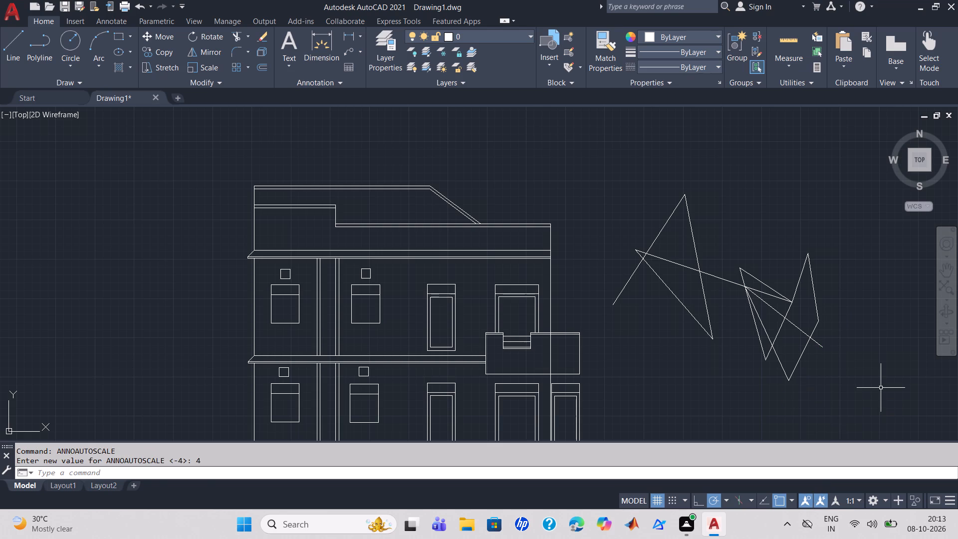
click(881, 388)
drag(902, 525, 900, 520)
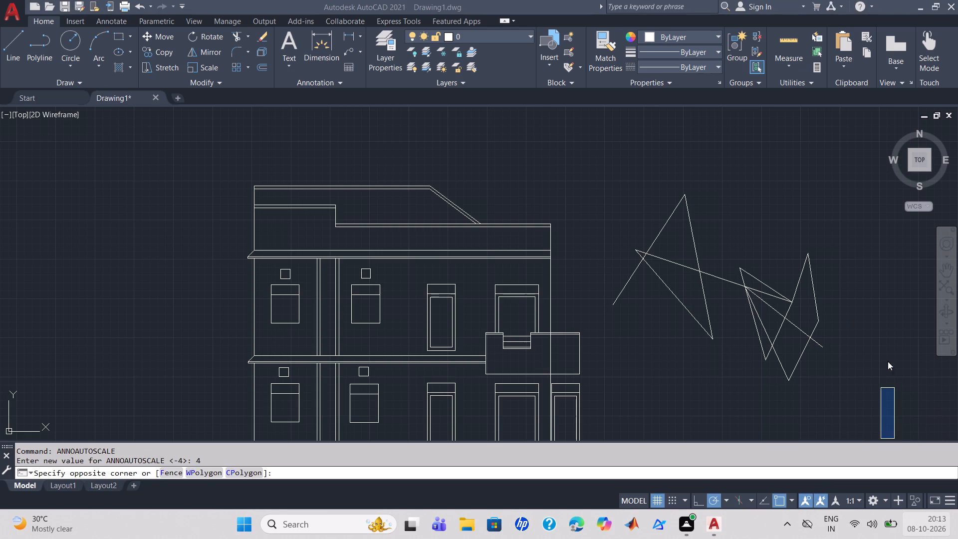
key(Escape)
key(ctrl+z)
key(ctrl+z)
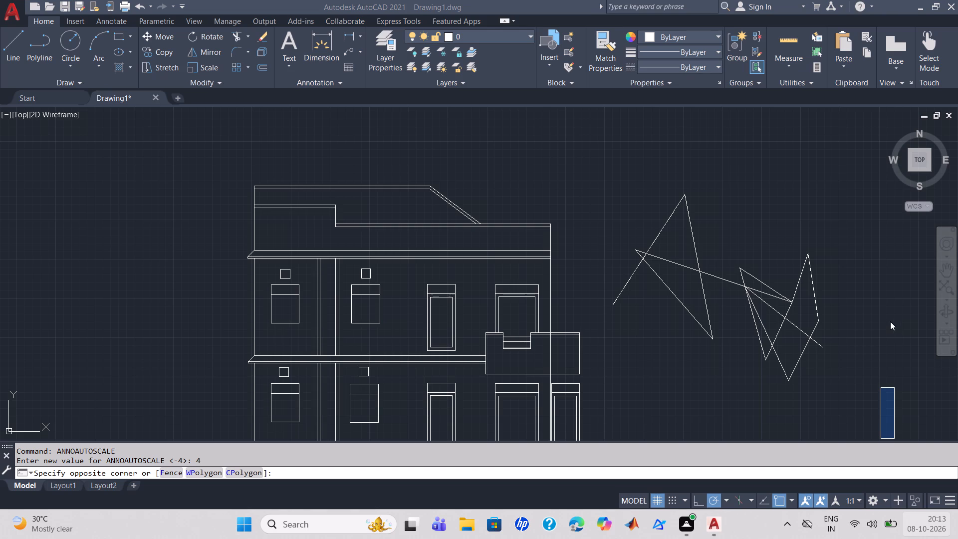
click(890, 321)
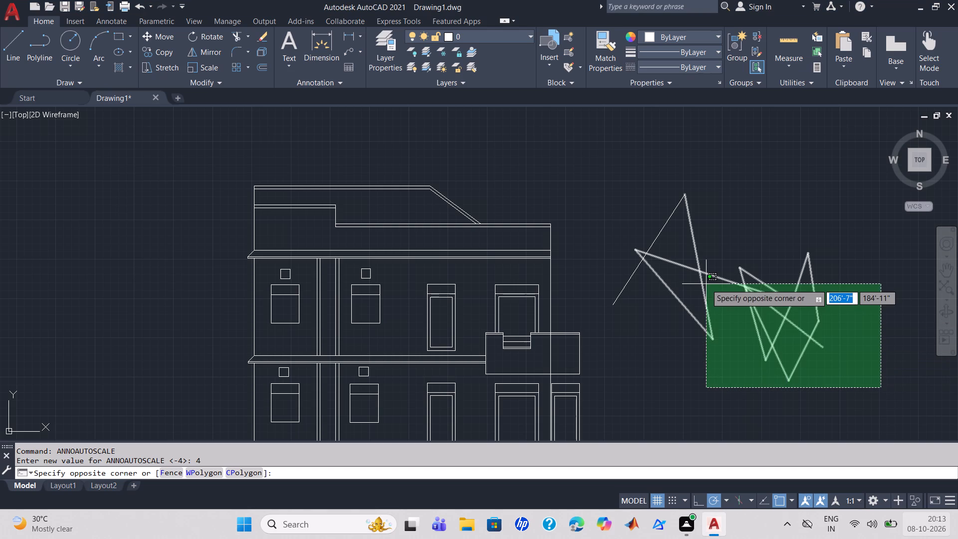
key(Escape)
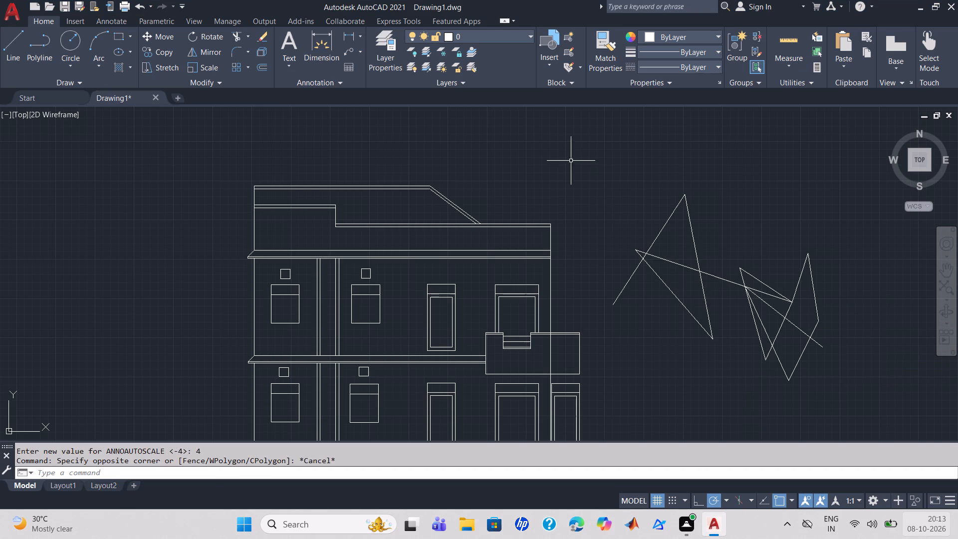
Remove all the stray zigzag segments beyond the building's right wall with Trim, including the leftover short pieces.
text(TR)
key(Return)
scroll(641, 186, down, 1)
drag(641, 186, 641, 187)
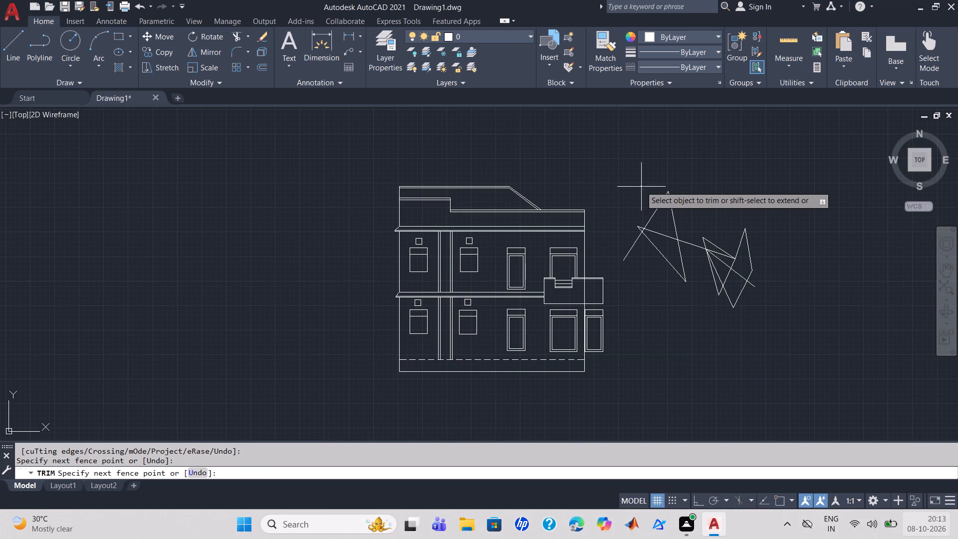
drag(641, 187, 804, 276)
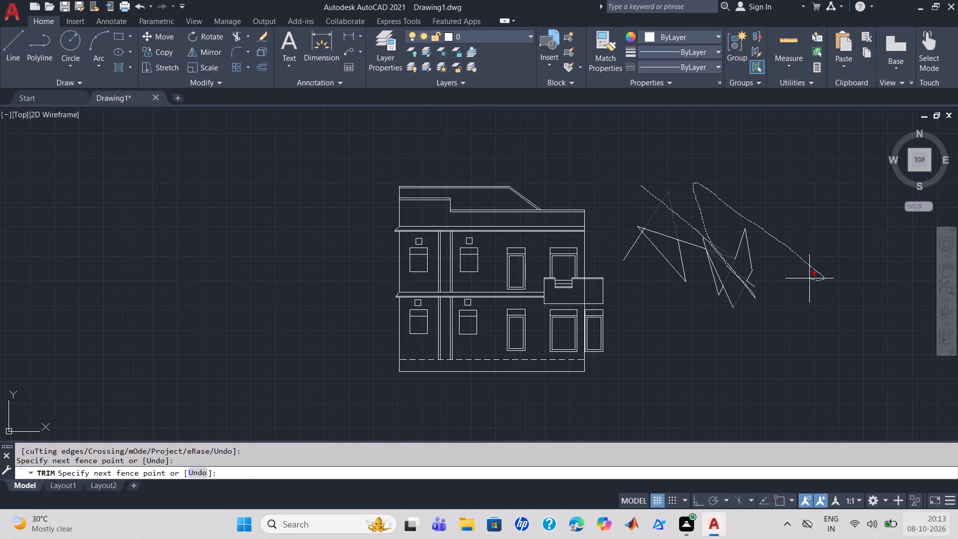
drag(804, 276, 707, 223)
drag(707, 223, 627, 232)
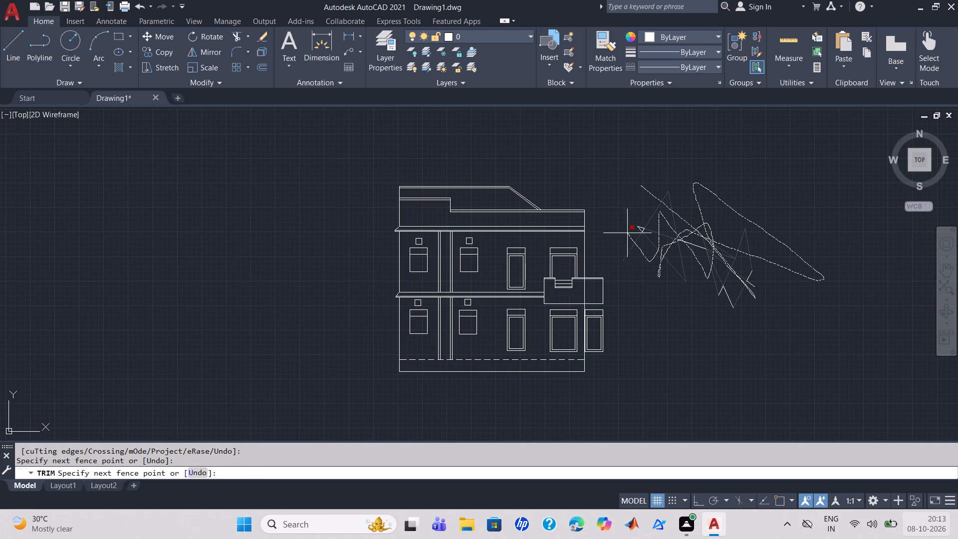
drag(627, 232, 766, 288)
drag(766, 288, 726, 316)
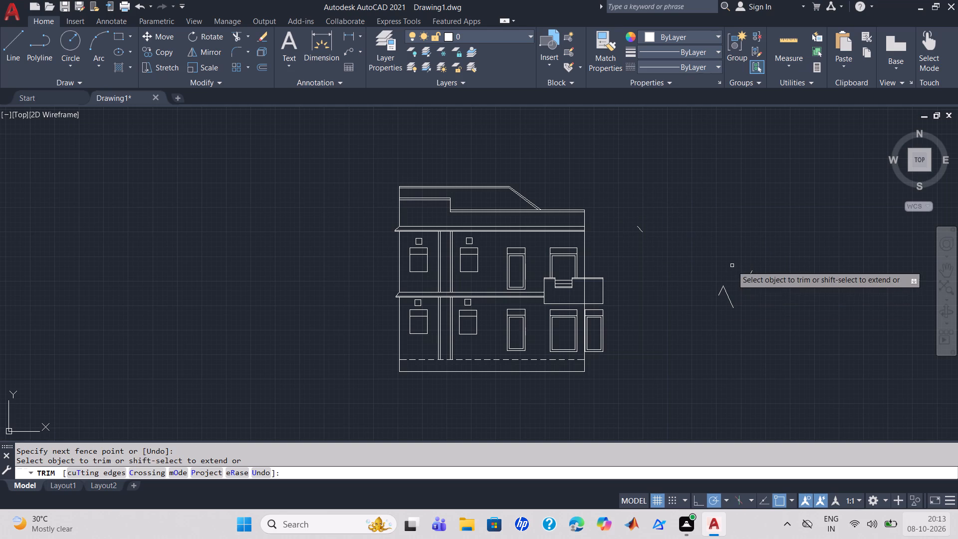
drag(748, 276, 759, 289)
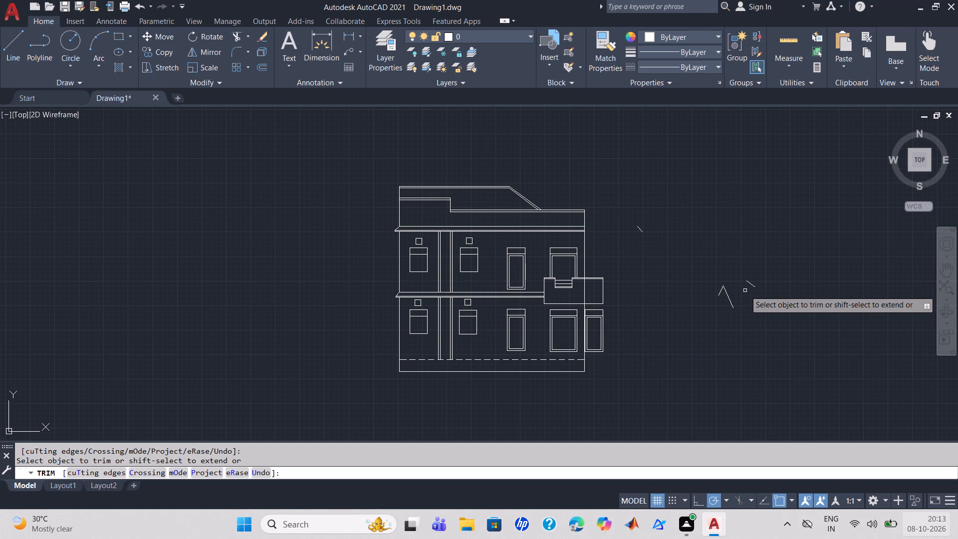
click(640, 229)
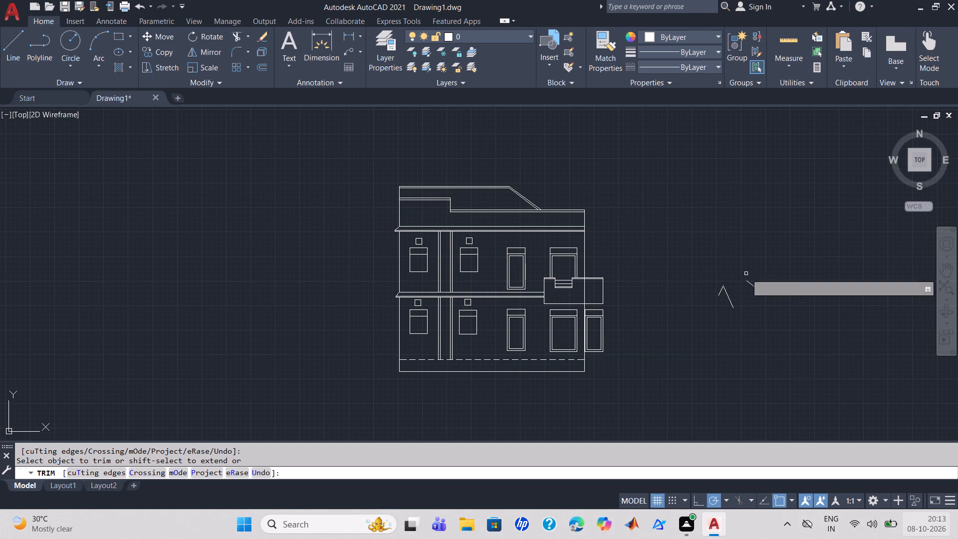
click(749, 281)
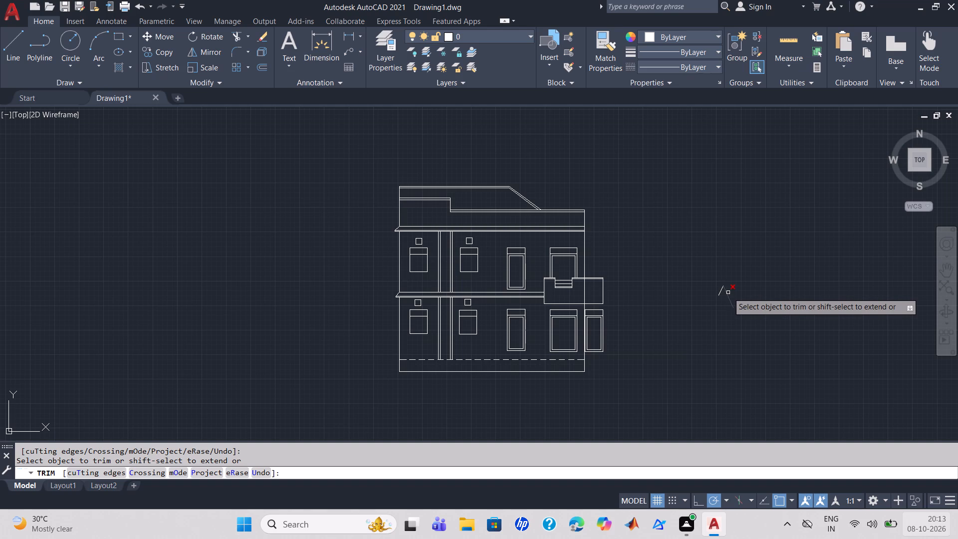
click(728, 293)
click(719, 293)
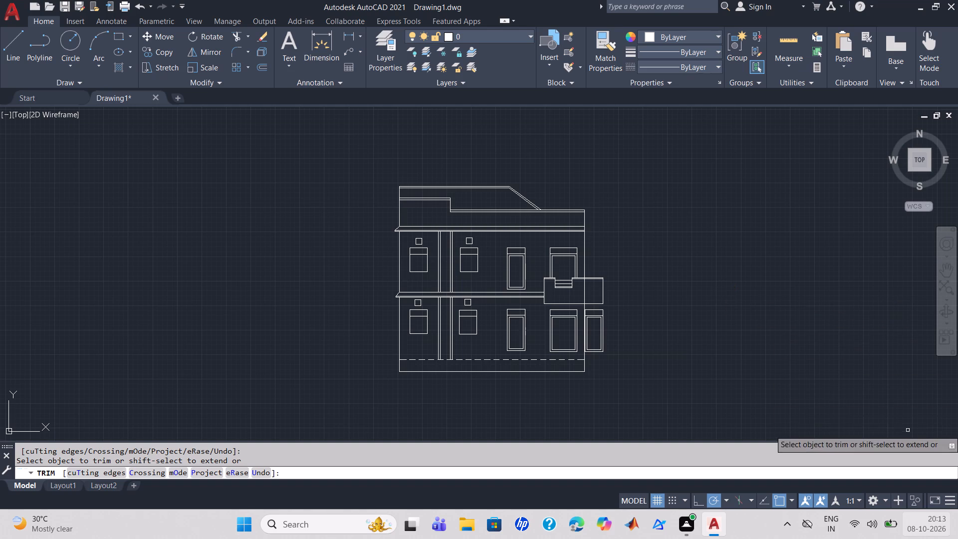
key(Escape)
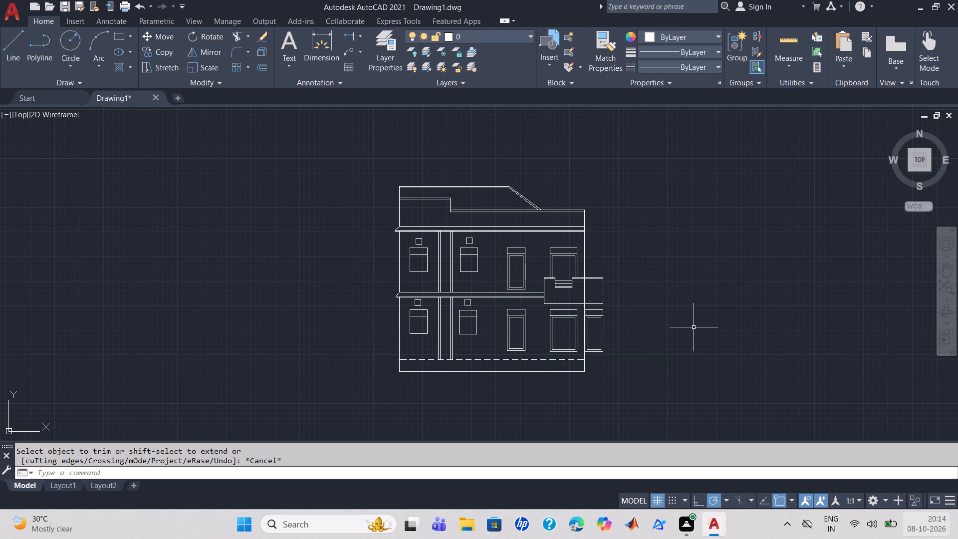
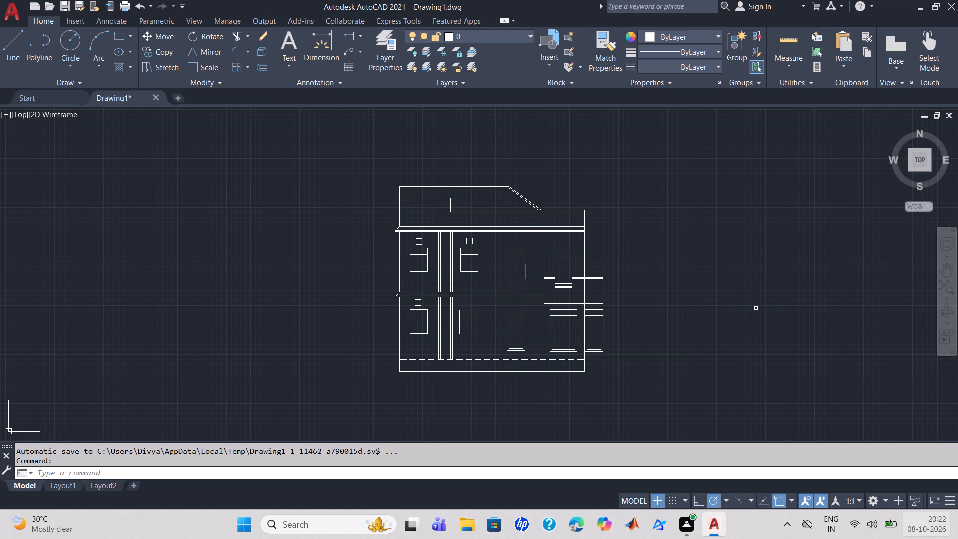
Offset the ground floor's left wall line 3' outward, away from the building.
scroll(481, 320, up, 2)
scroll(478, 322, down, 1)
middle_drag(674, 391, 684, 387)
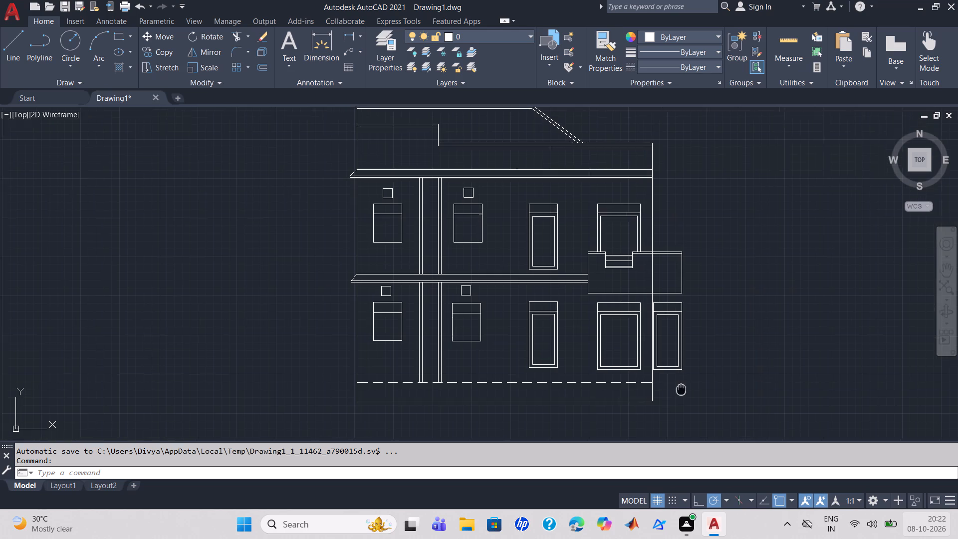
middle_drag(684, 387, 868, 344)
scroll(646, 367, up, 1)
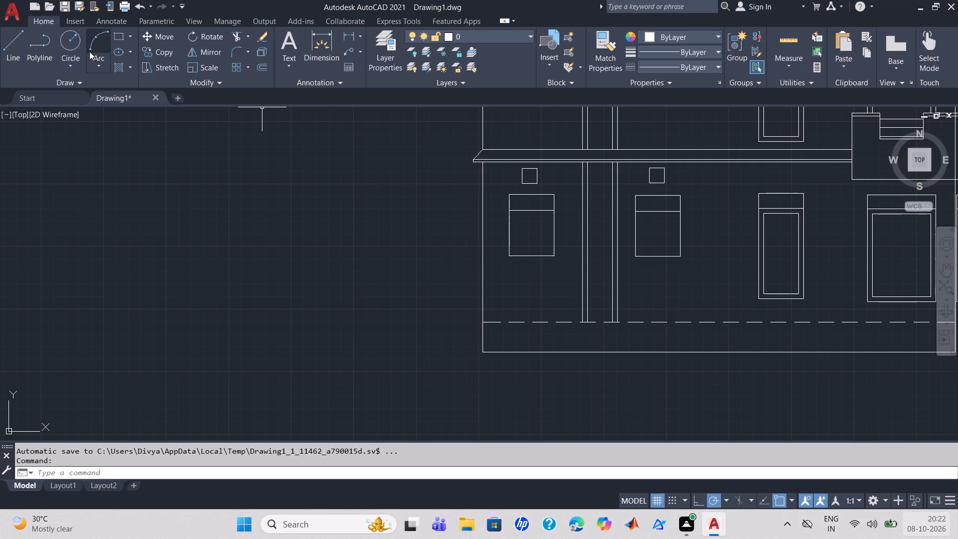
click(143, 475)
key(o)
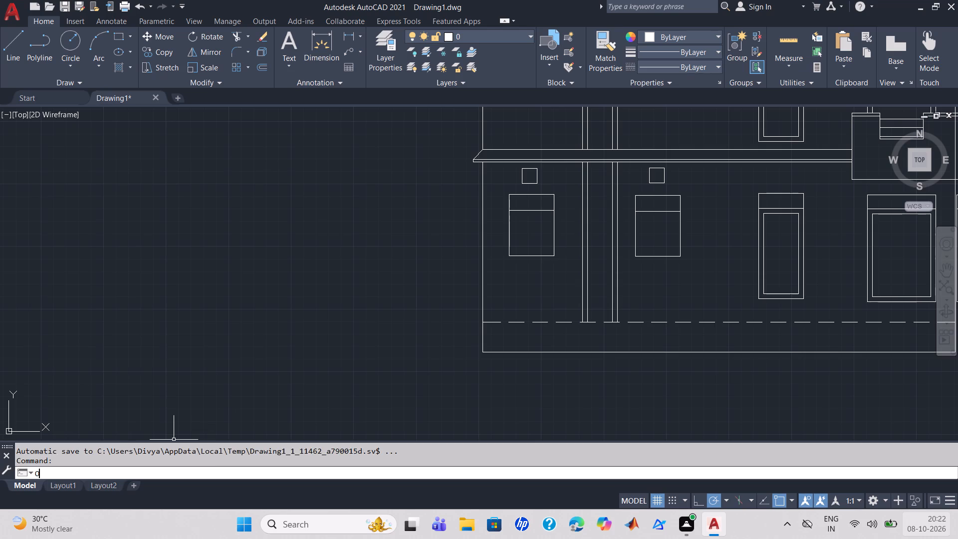
key(Return)
text(3')
key(Return)
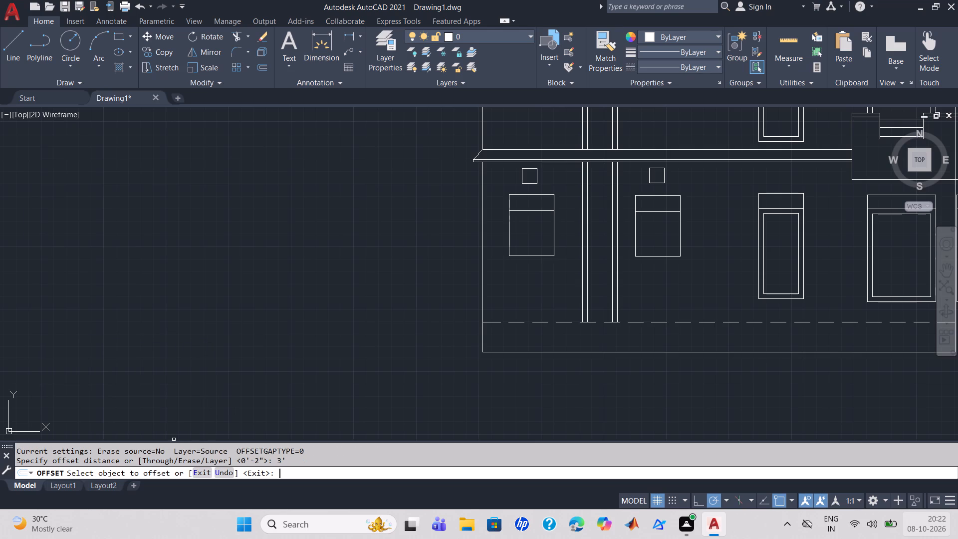
click(482, 302)
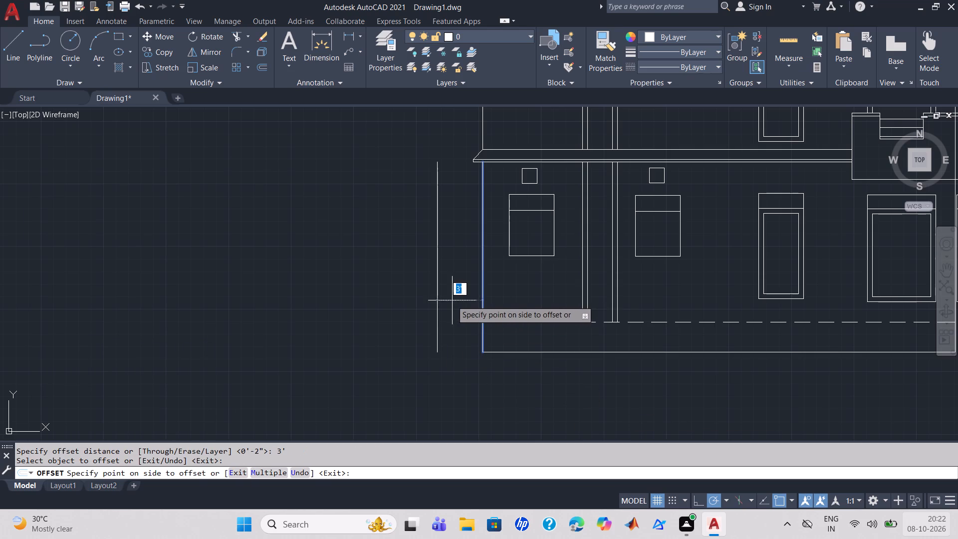
click(440, 308)
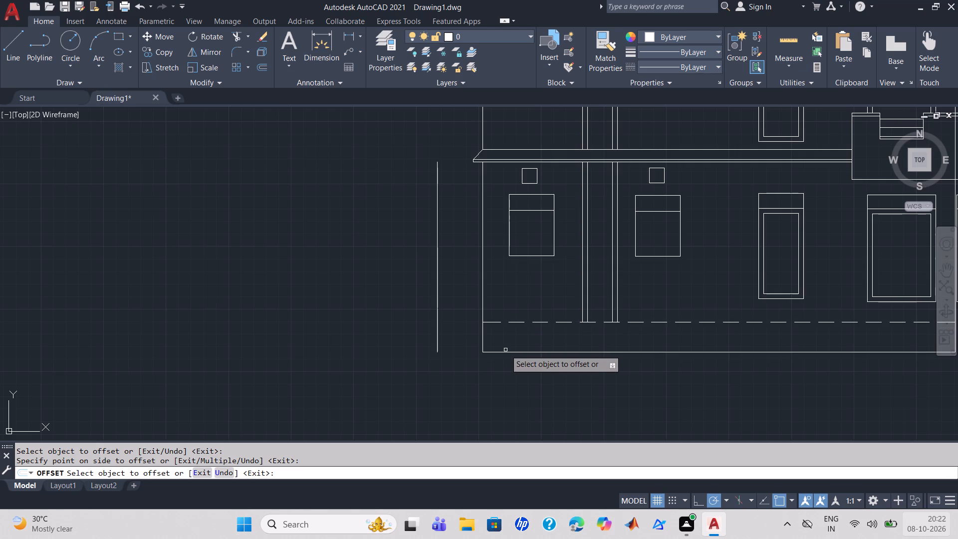
key(Escape)
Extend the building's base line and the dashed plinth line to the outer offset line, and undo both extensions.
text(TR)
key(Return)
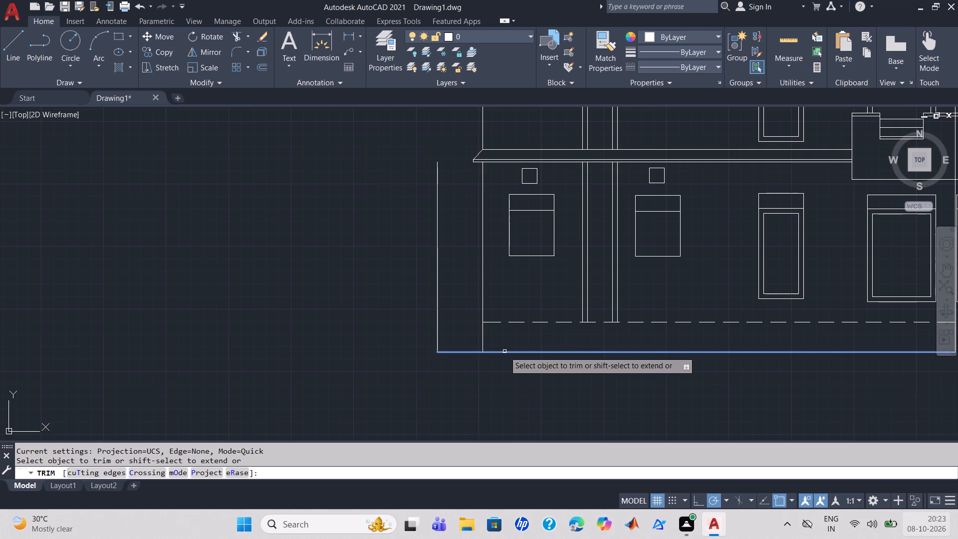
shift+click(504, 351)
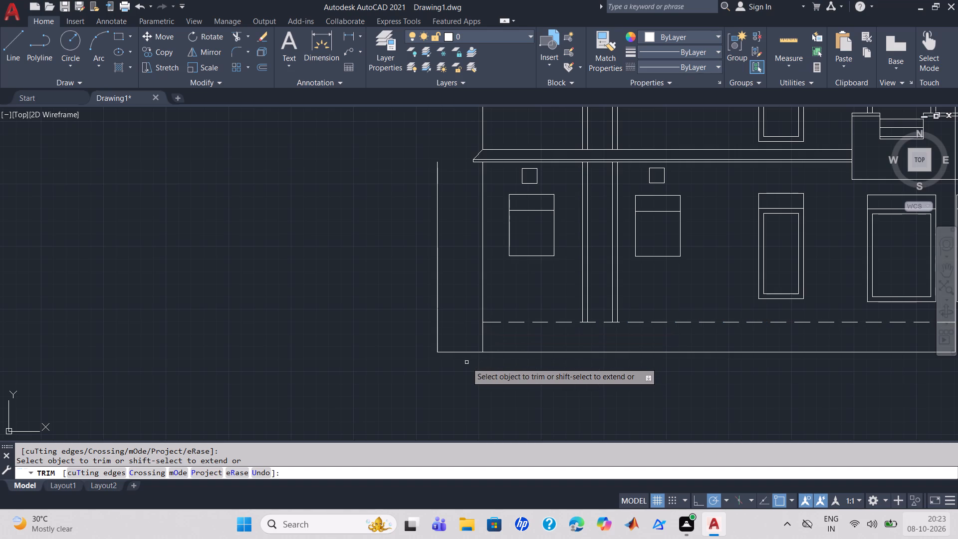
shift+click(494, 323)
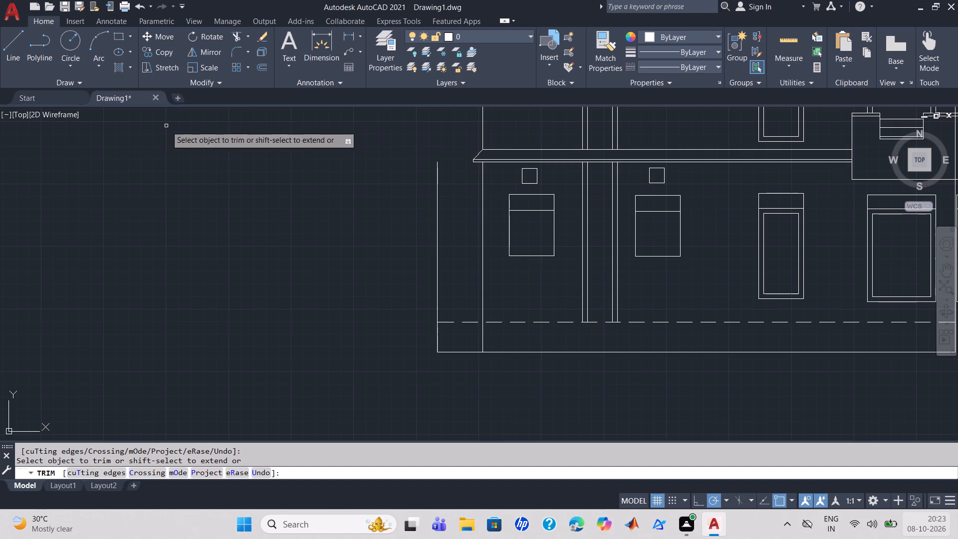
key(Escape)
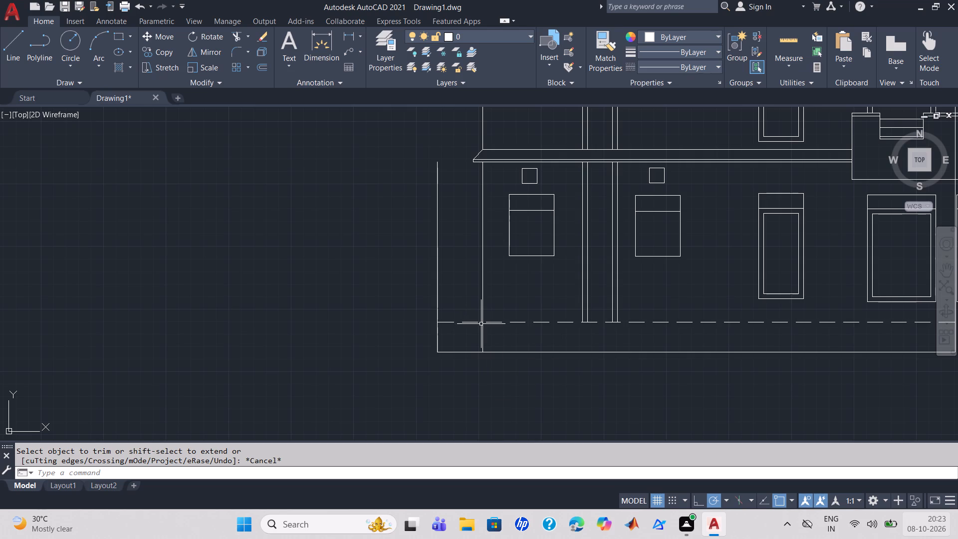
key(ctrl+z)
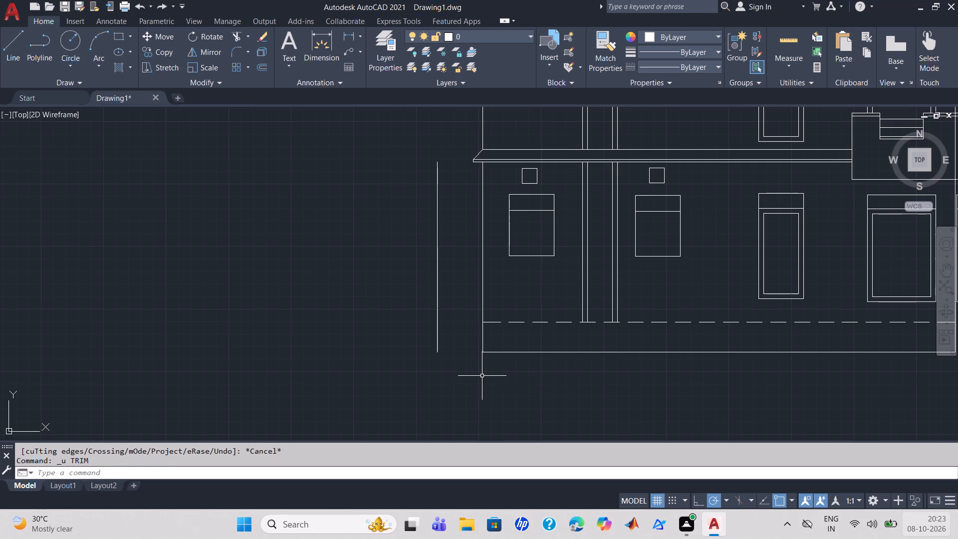
Extend only the building's base line to the outer vertical line beyond the left wall.
text(TR)
key(Return)
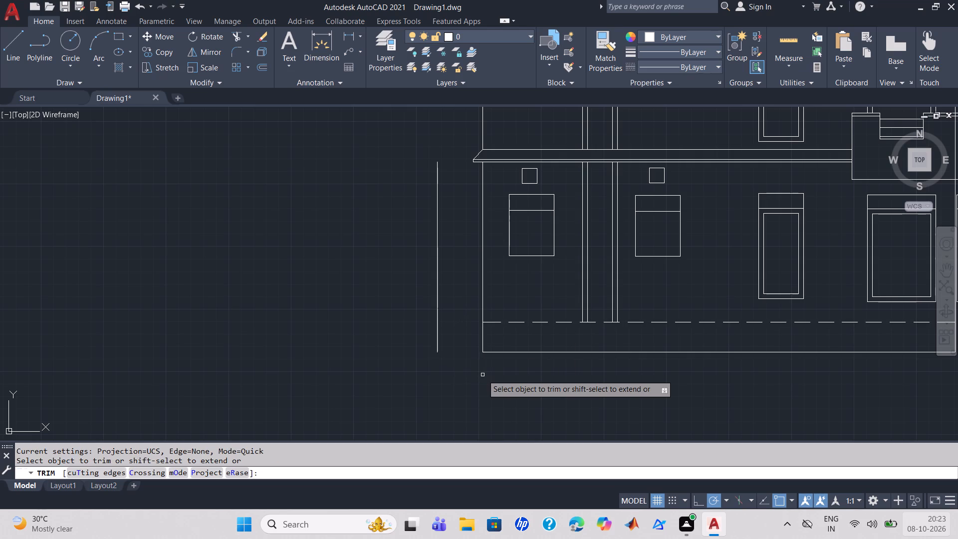
shift+click(515, 352)
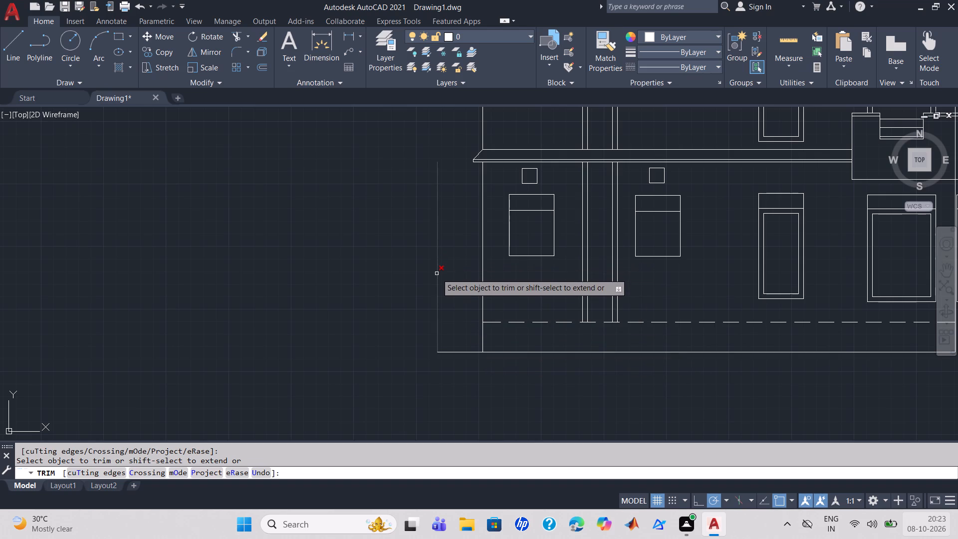
key(Escape)
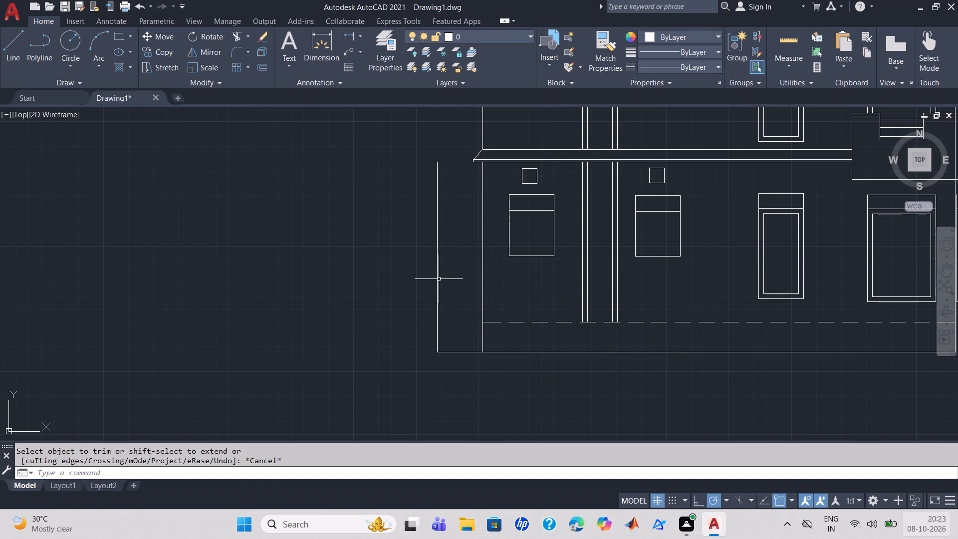
Offset the outer vertical line 2" inward, towards the building's left wall.
key(o)
key(Return)
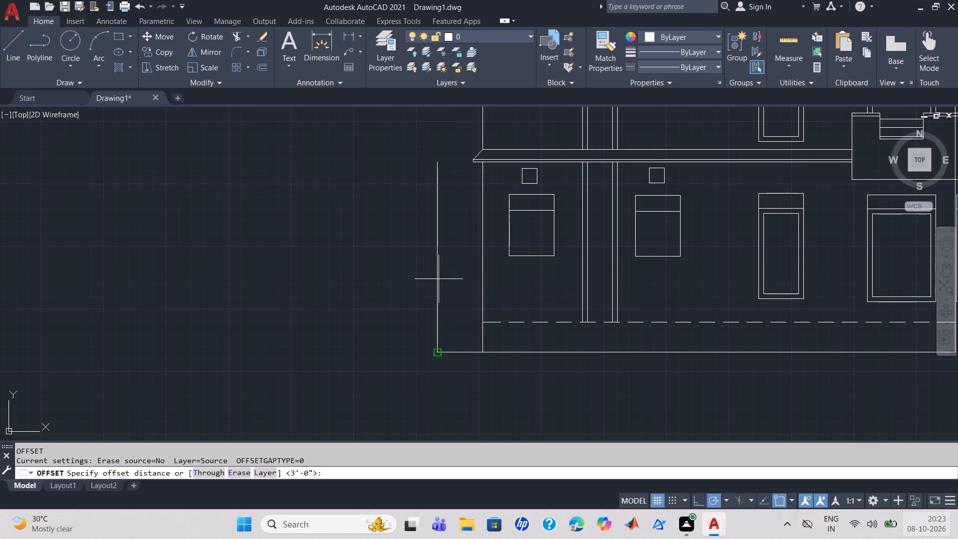
key(4)
key(BackSpace)
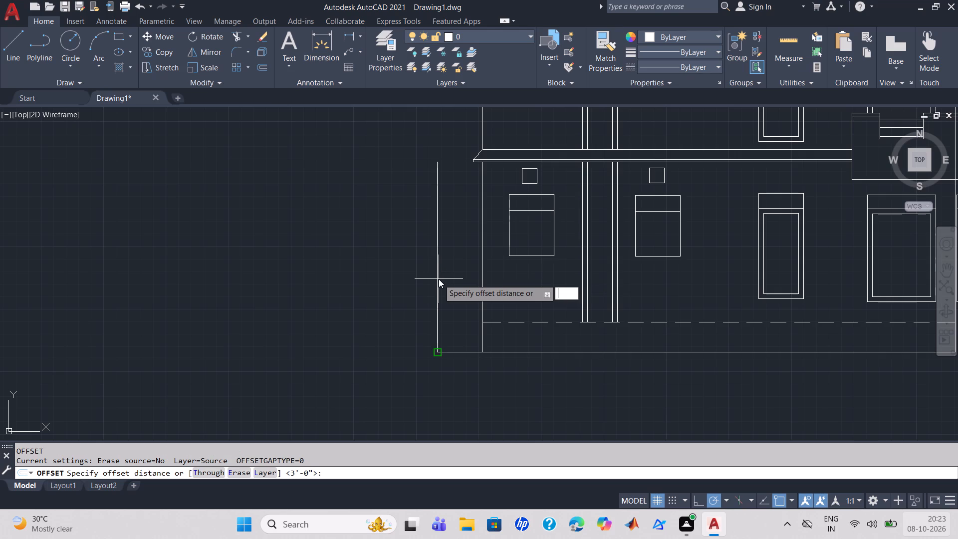
key(2)
key(Return)
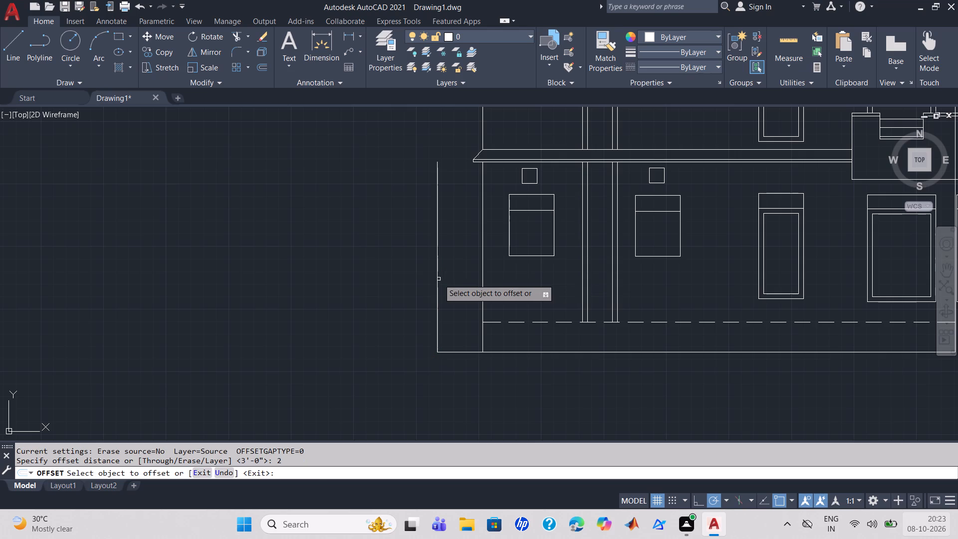
click(438, 294)
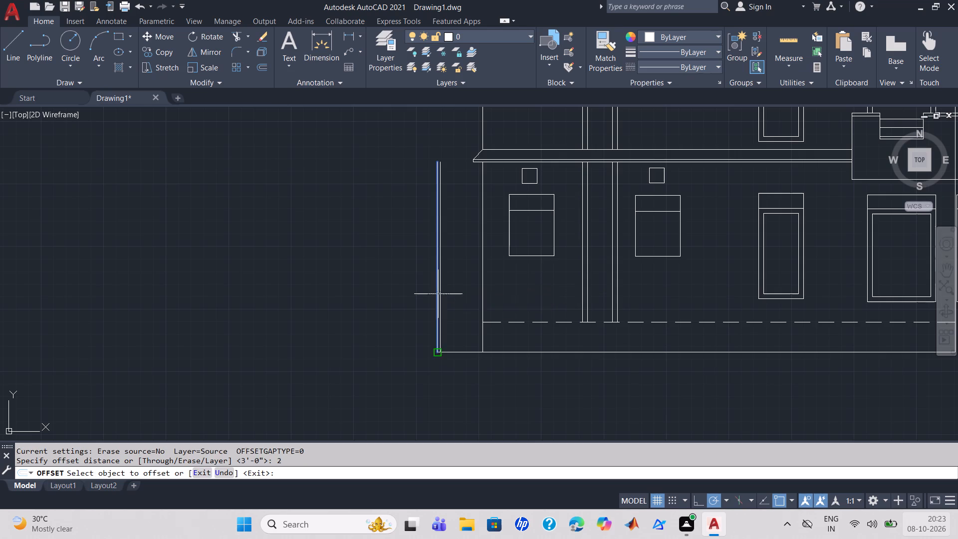
click(447, 294)
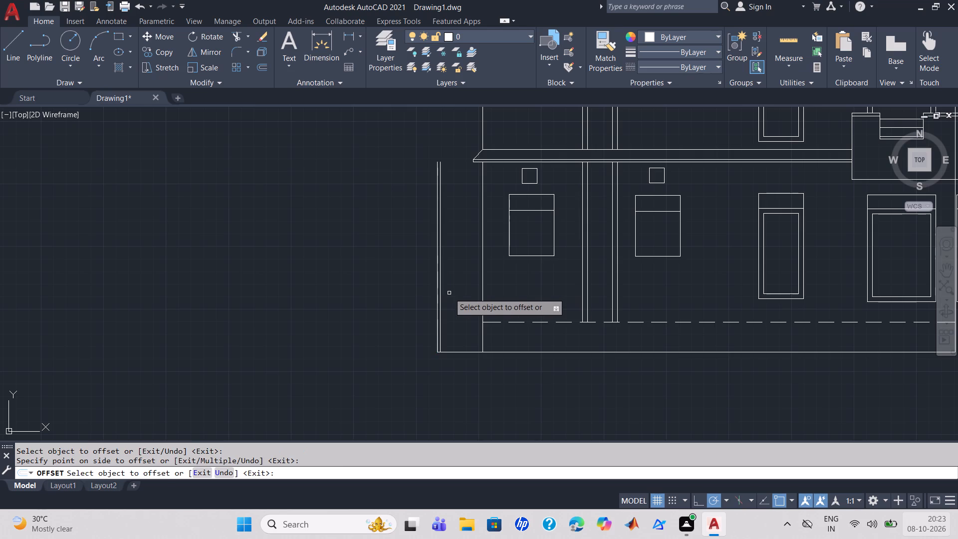
Draw a 2'-10" horizontal line from the dashed line's end at the left wall to the inner offset line.
click(15, 59)
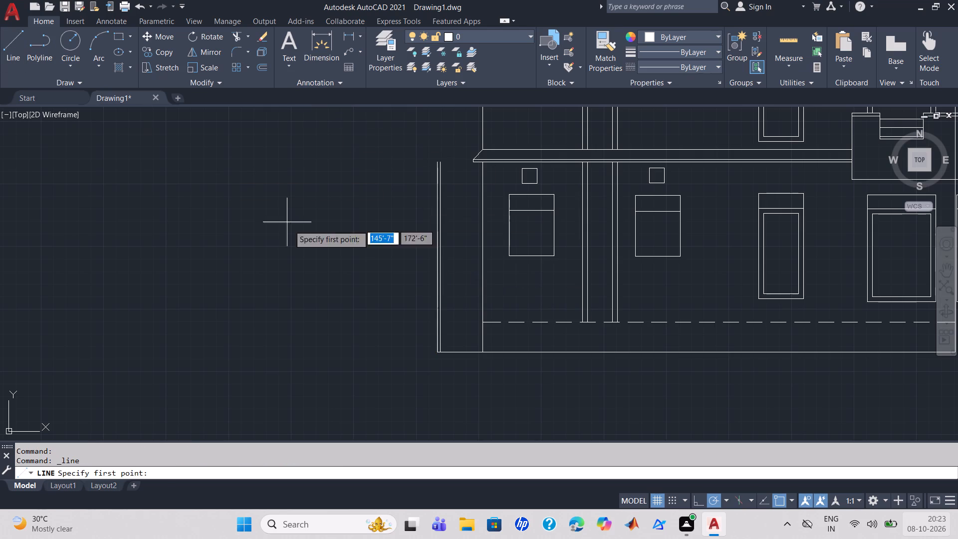
click(484, 321)
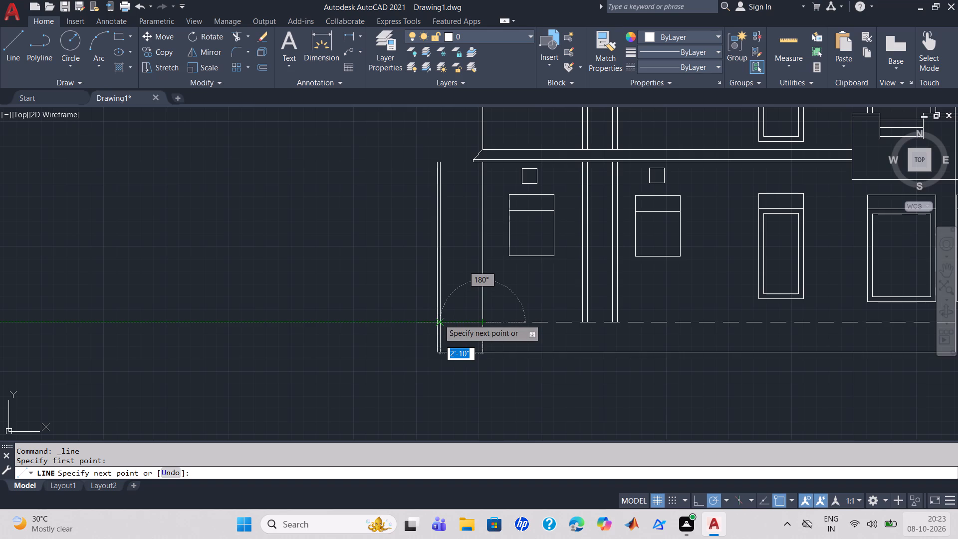
scroll(439, 319, up, 2)
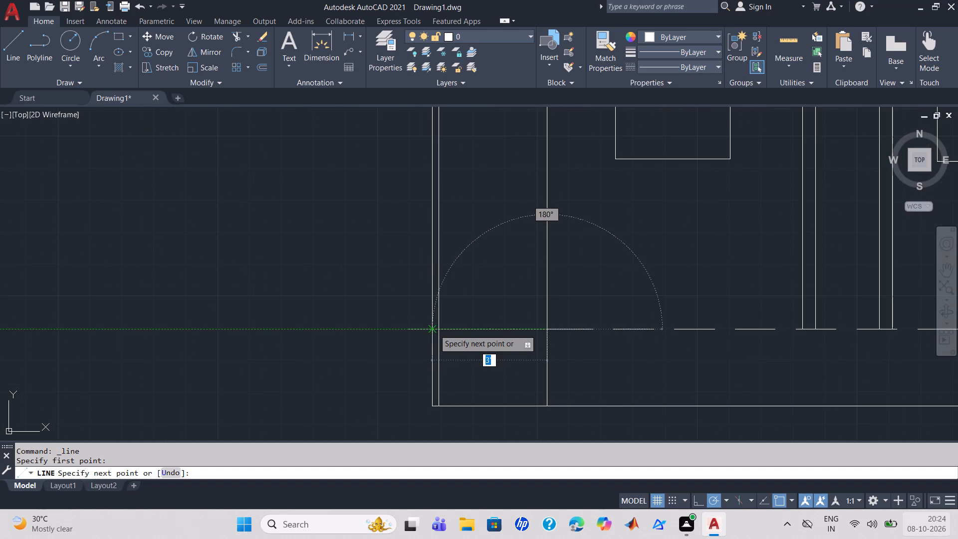
click(442, 329)
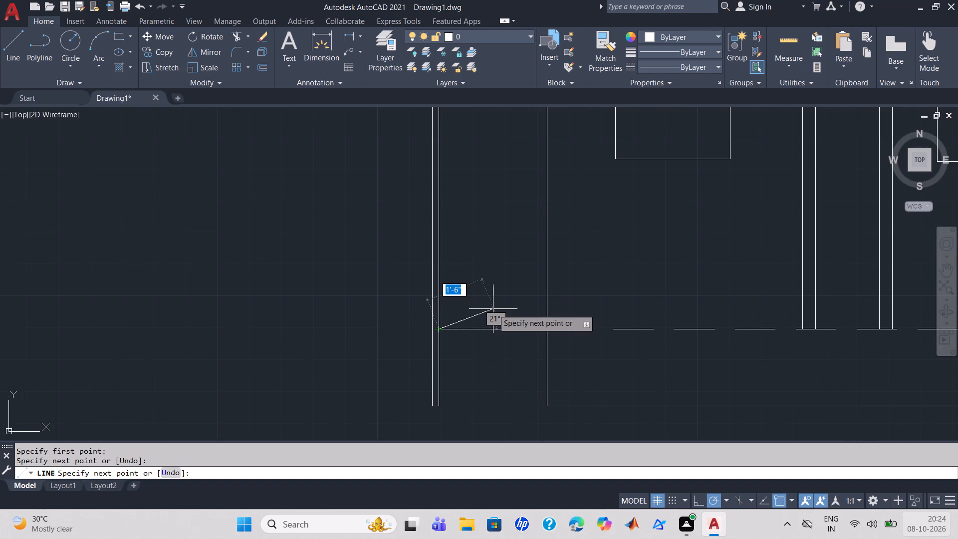
key(Escape)
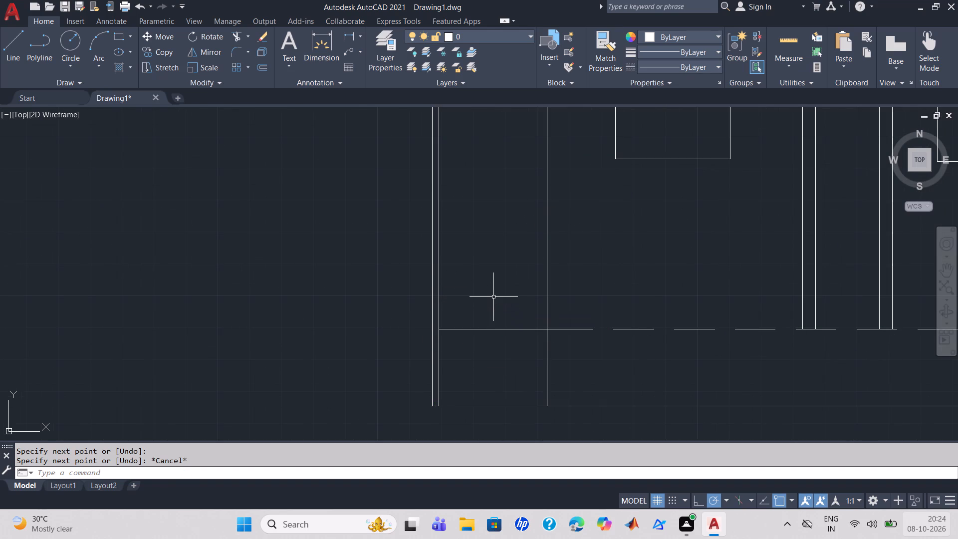
Quick-measure the spacing of the lines in the bay beyond the building's left wall.
click(779, 38)
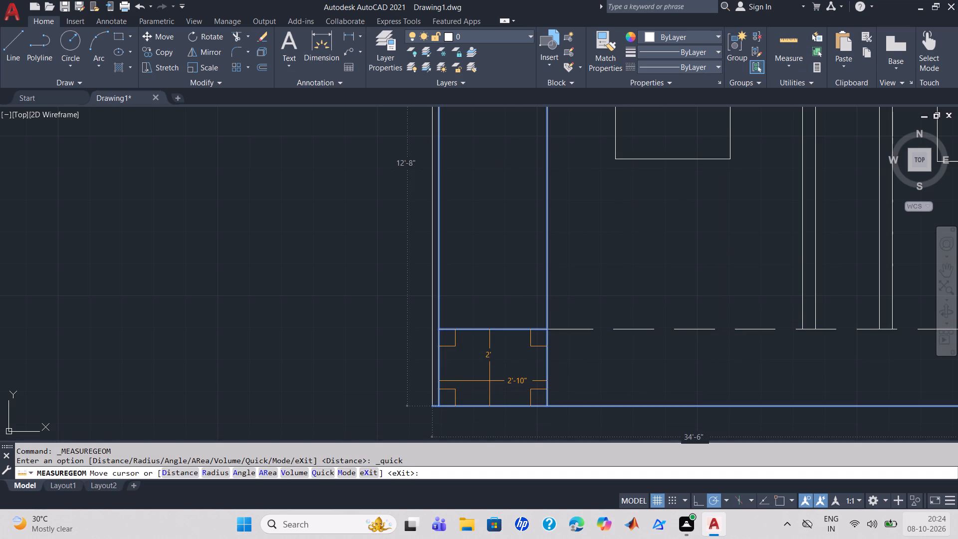
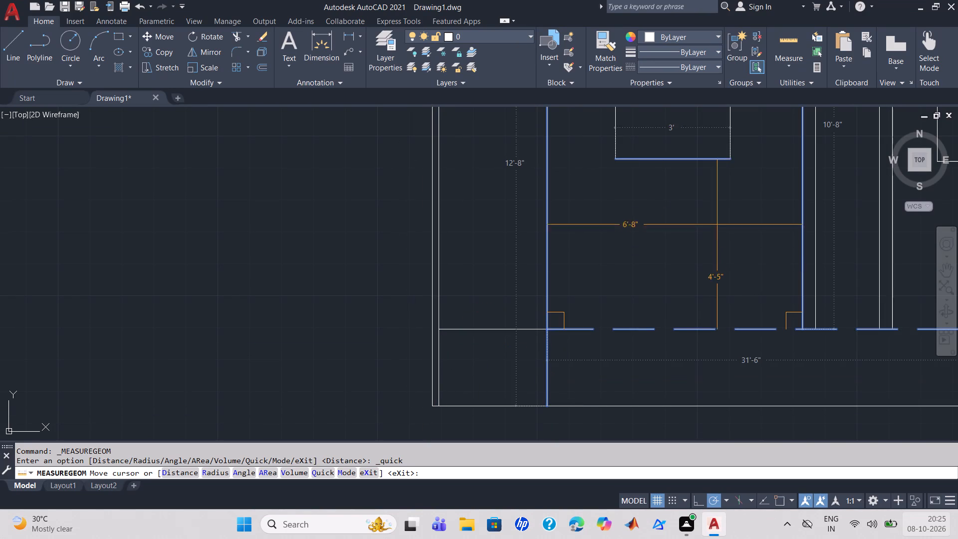
Offset the short solid horizontal line in the drawing's lower-left bay 9" downward.
key(Escape)
text(IO)
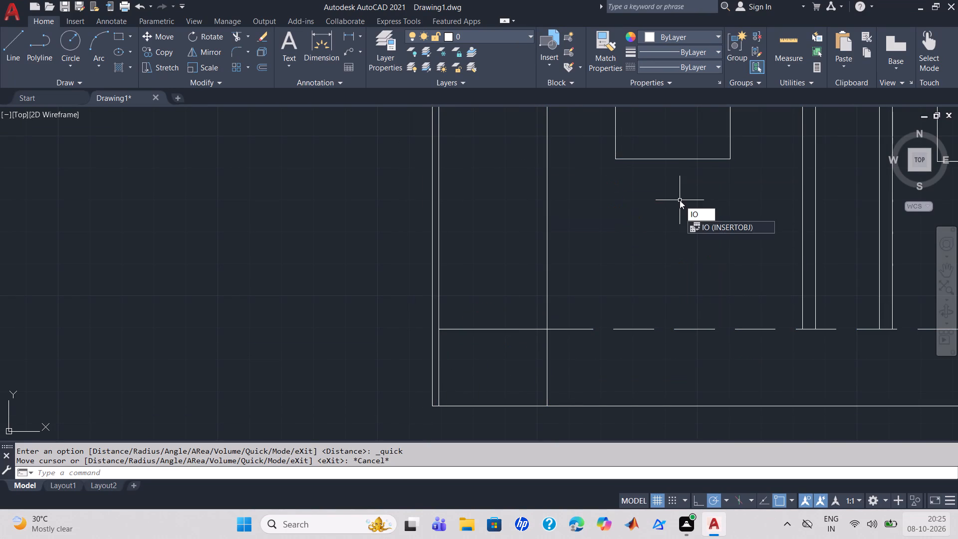
key(BackSpace)
key(BackSpace)
key(o)
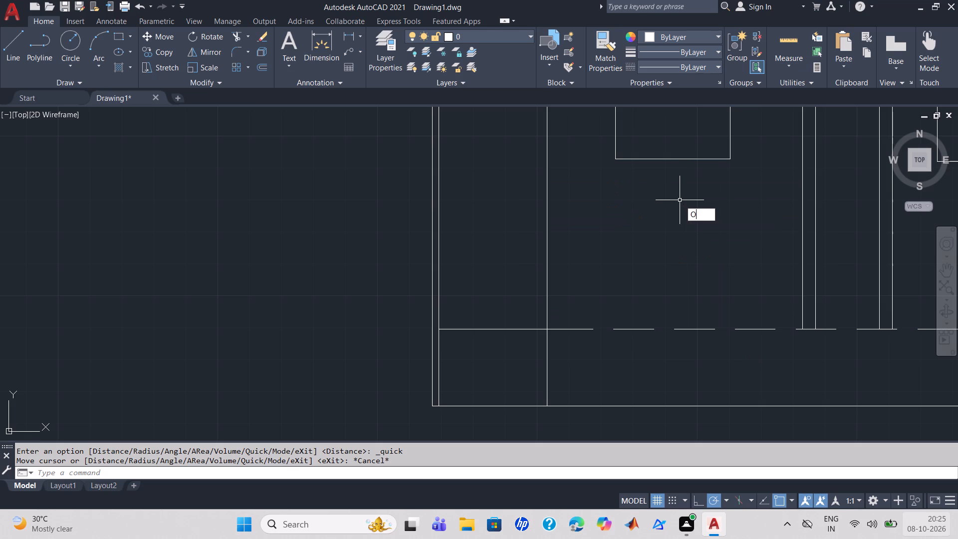
key(Return)
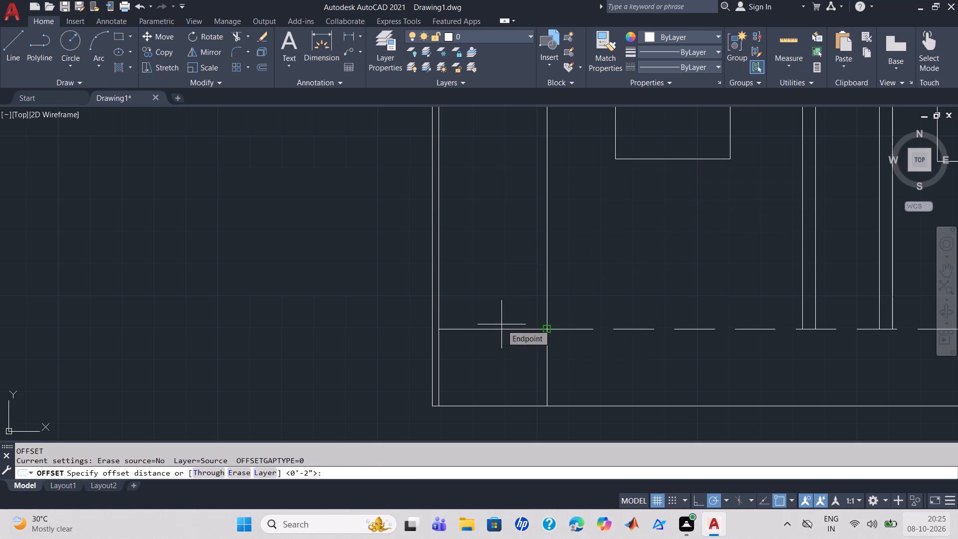
key(9)
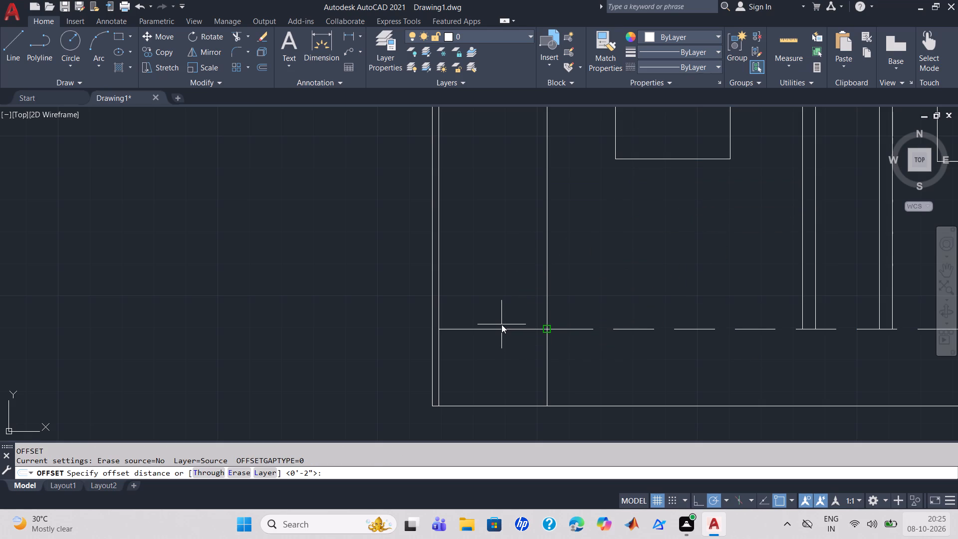
key(Return)
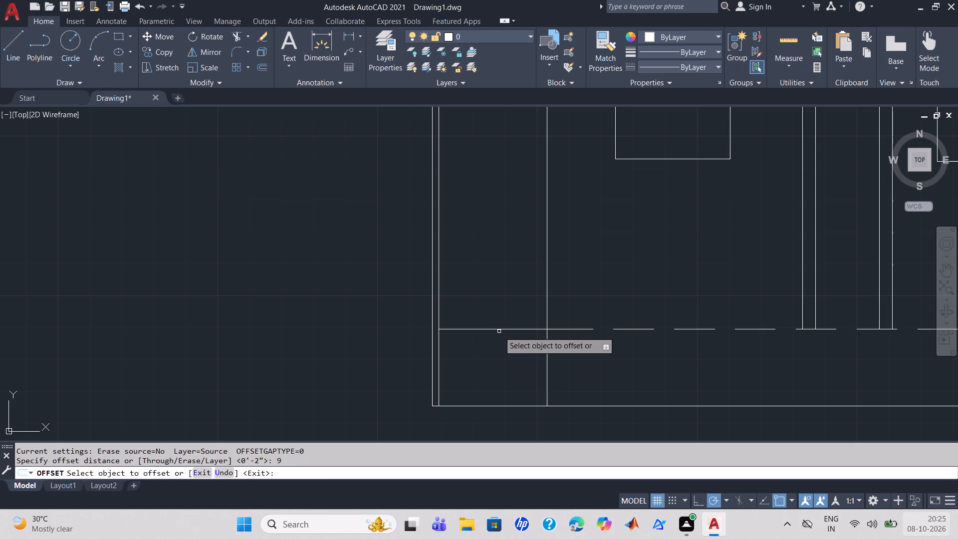
click(500, 330)
click(499, 350)
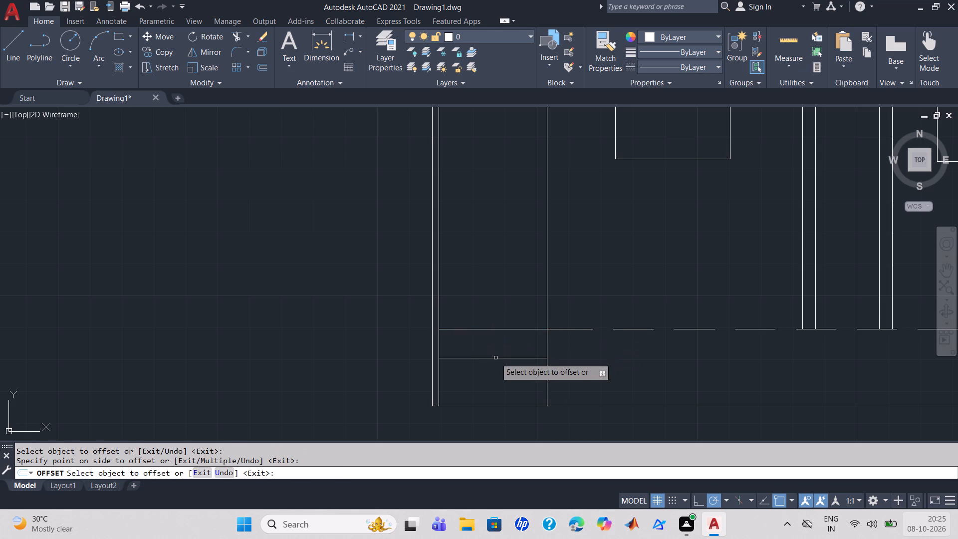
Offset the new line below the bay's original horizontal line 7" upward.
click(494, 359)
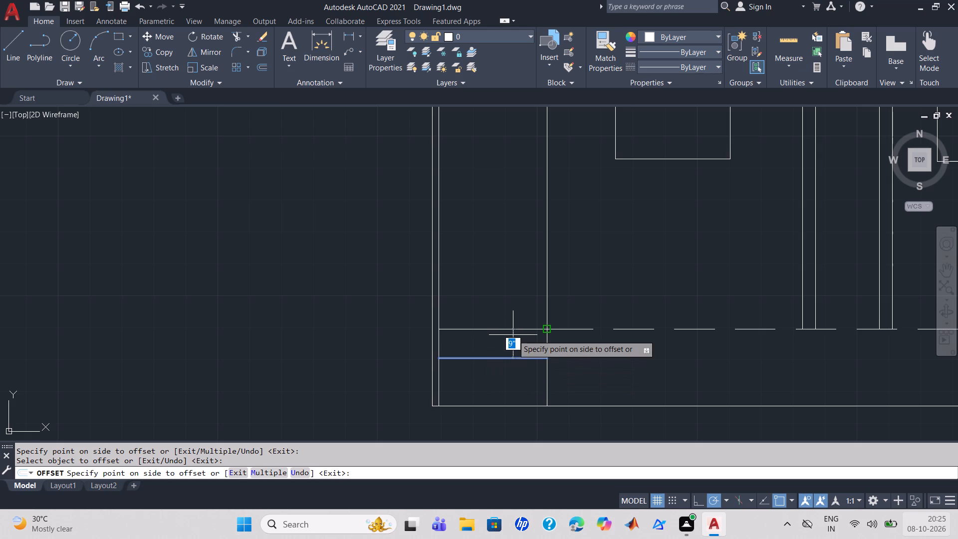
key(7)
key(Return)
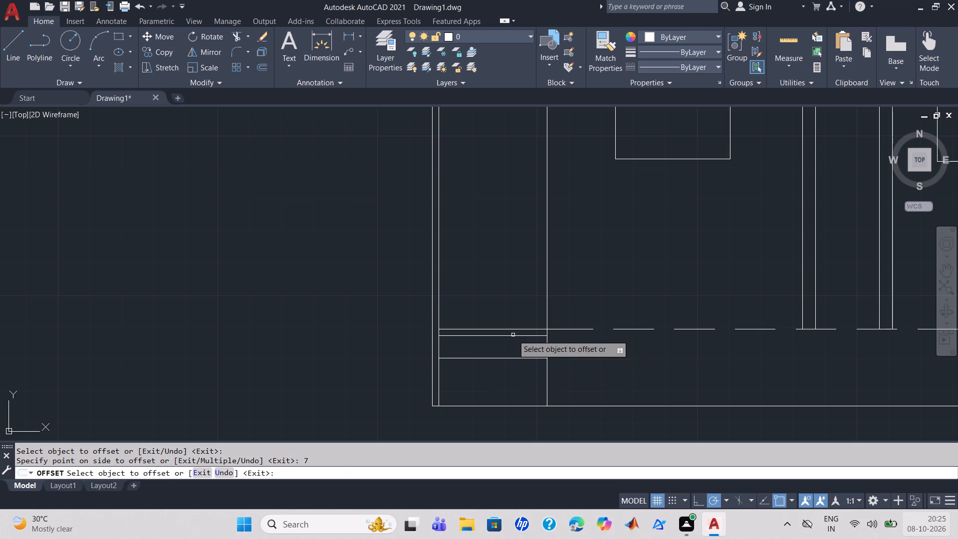
Offset the line lying 9" below the bay's original horizontal line 7" downward.
click(498, 357)
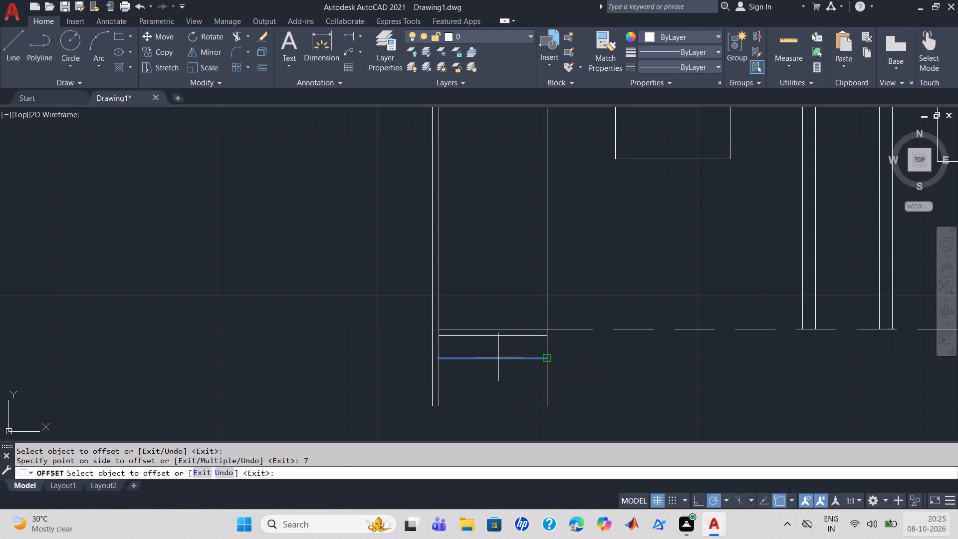
key(7)
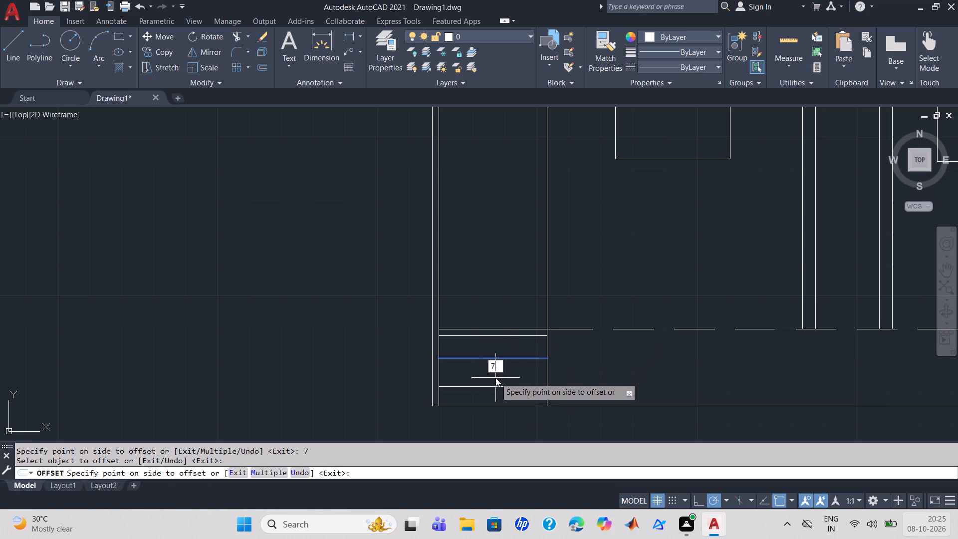
key(Return)
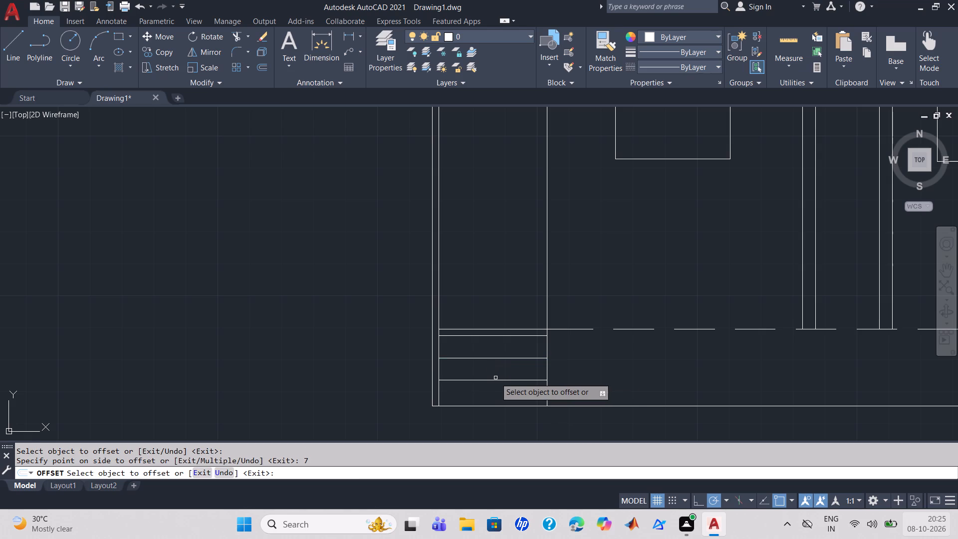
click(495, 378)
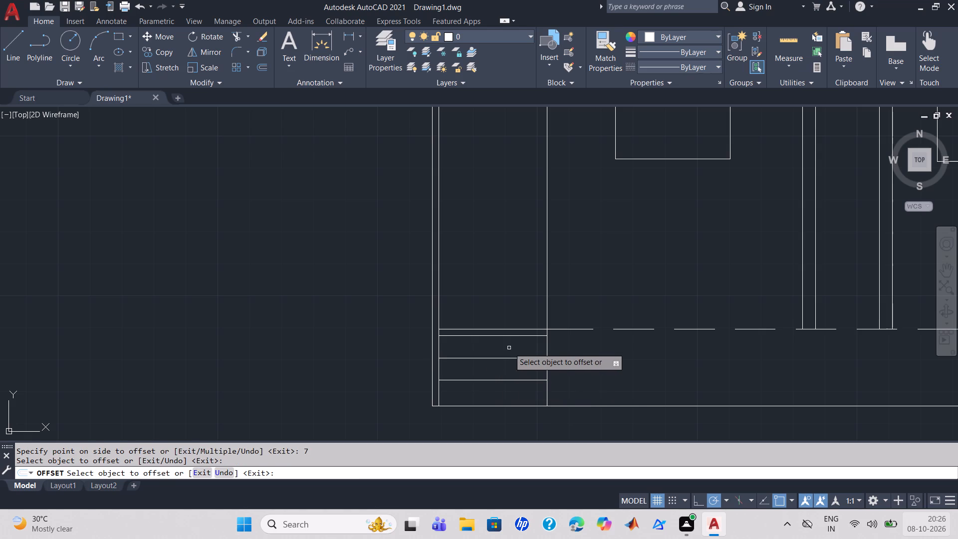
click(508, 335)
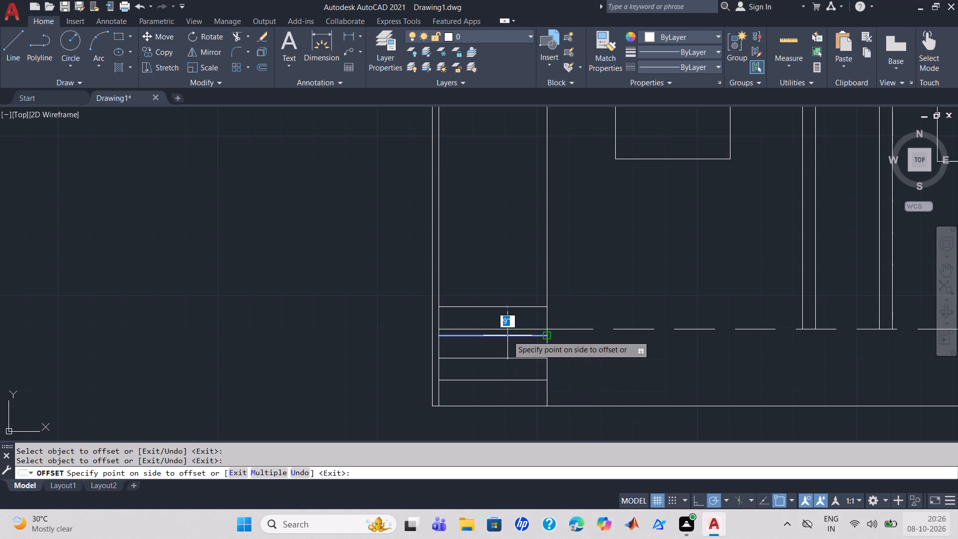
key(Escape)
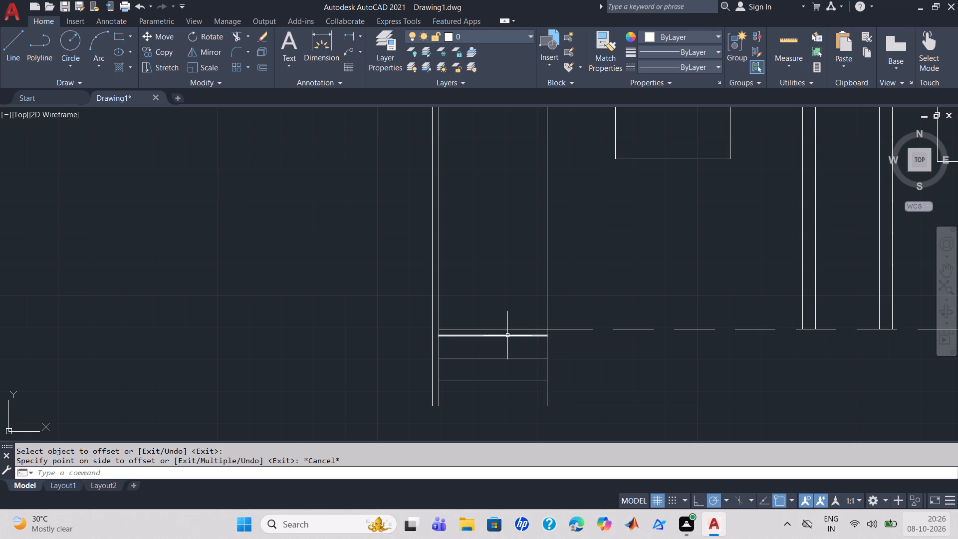
Erase the two intermediate lines in the left bay, 2" and 9" below the original horizontal line.
click(507, 335)
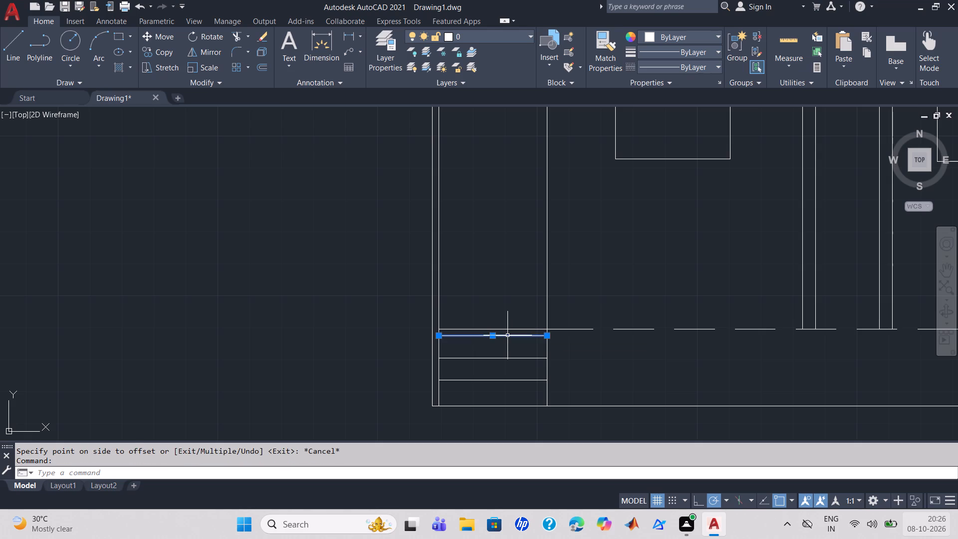
key(Delete)
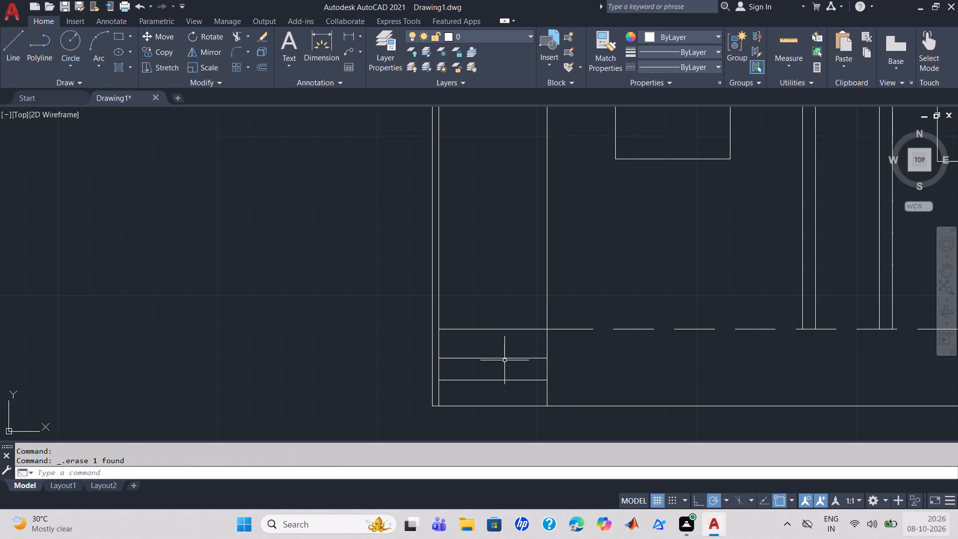
click(503, 358)
key(Delete)
Offset the left bay's original horizontal line 7" downward.
key(o)
key(Return)
key(7)
key(Return)
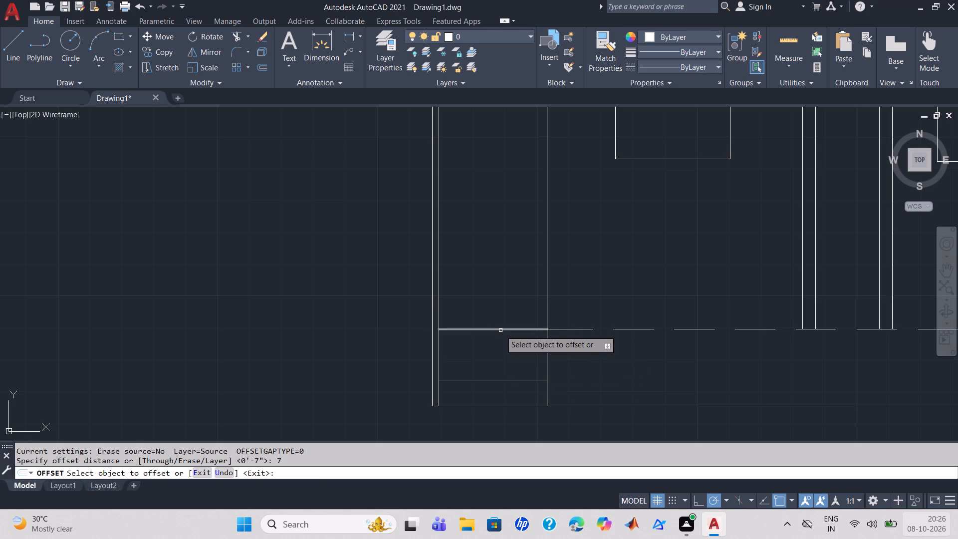
click(500, 330)
click(499, 352)
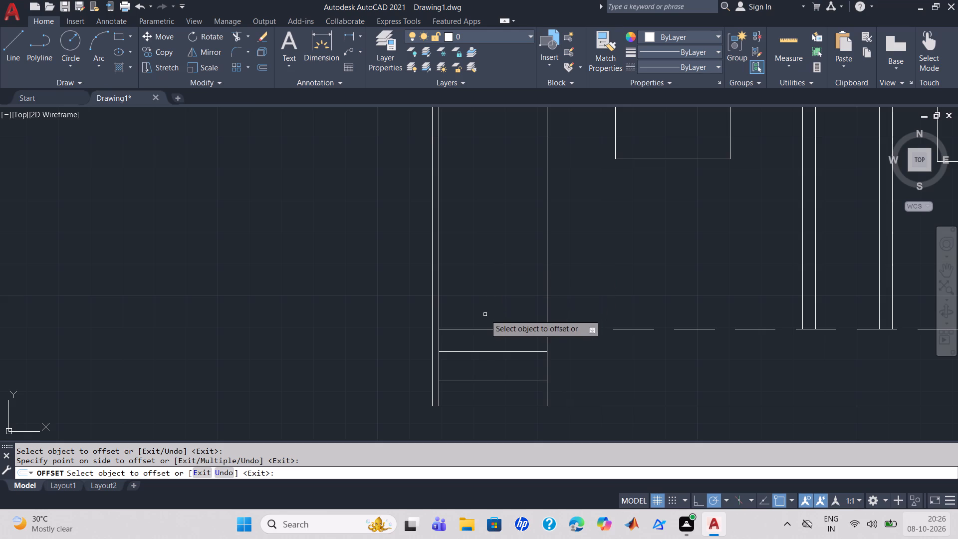
Offset the left bay's original horizontal line upward three times in succession at 10" spacing.
click(479, 328)
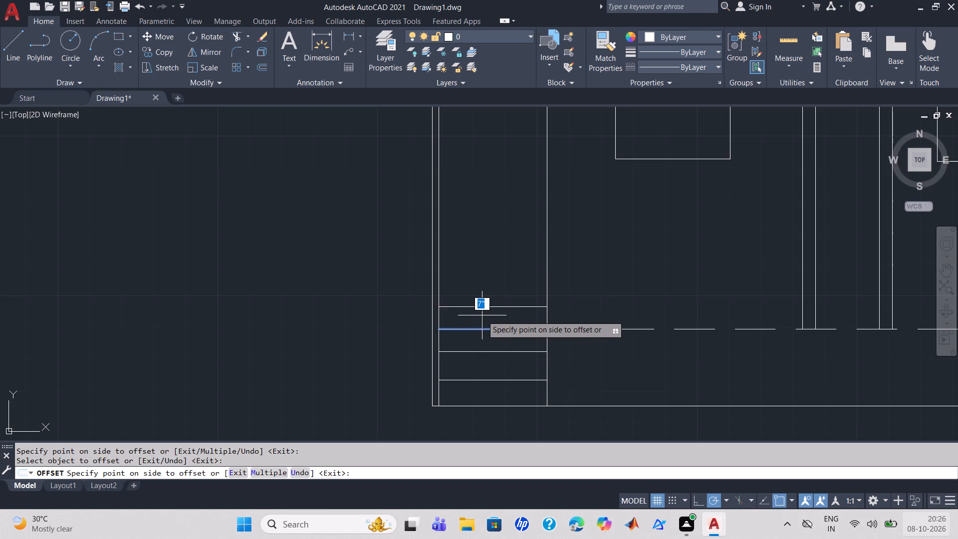
text(10)
key(Return)
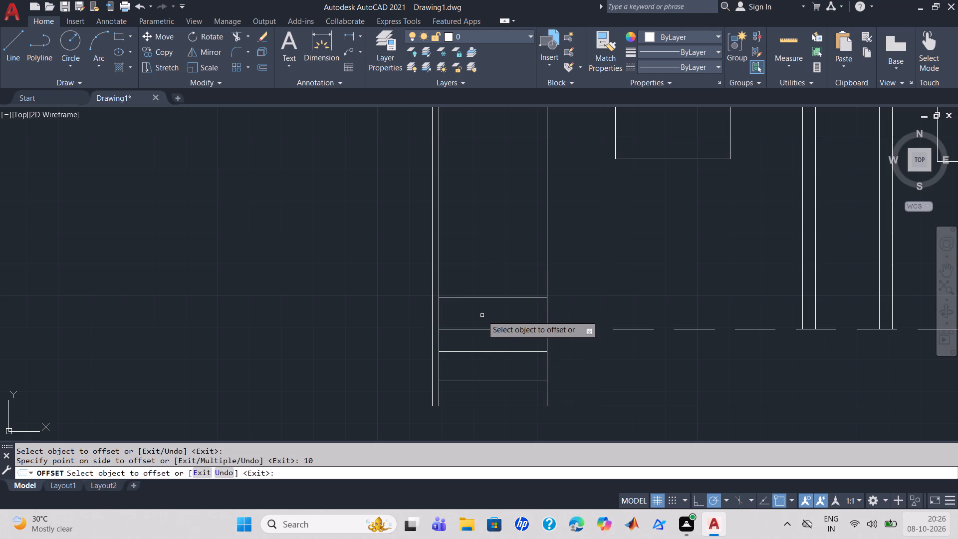
click(494, 298)
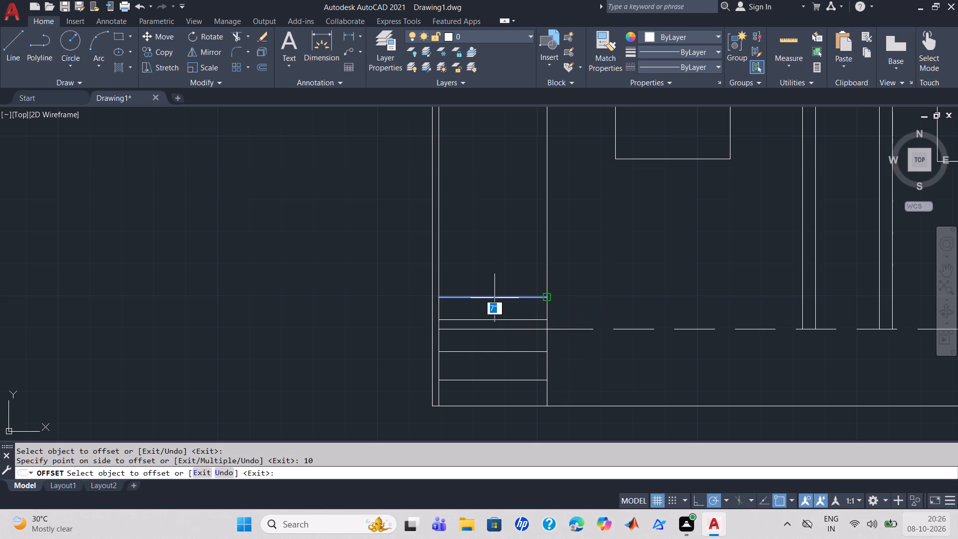
text(10)
key(Return)
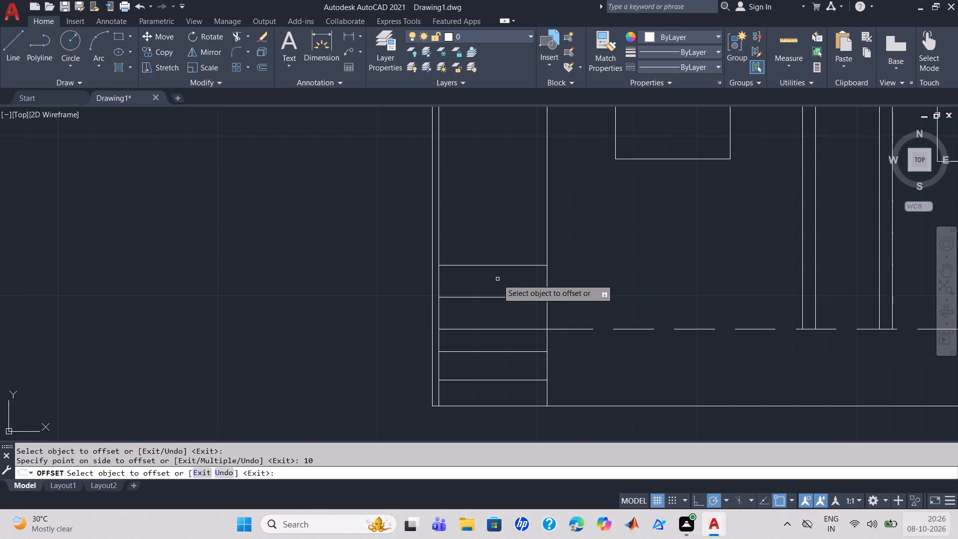
click(497, 279)
click(500, 266)
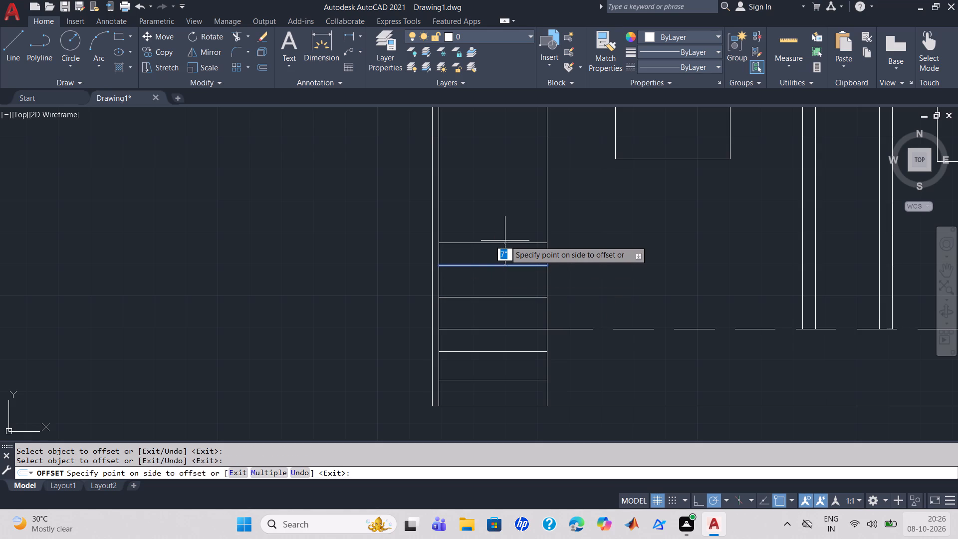
text(10)
key(Return)
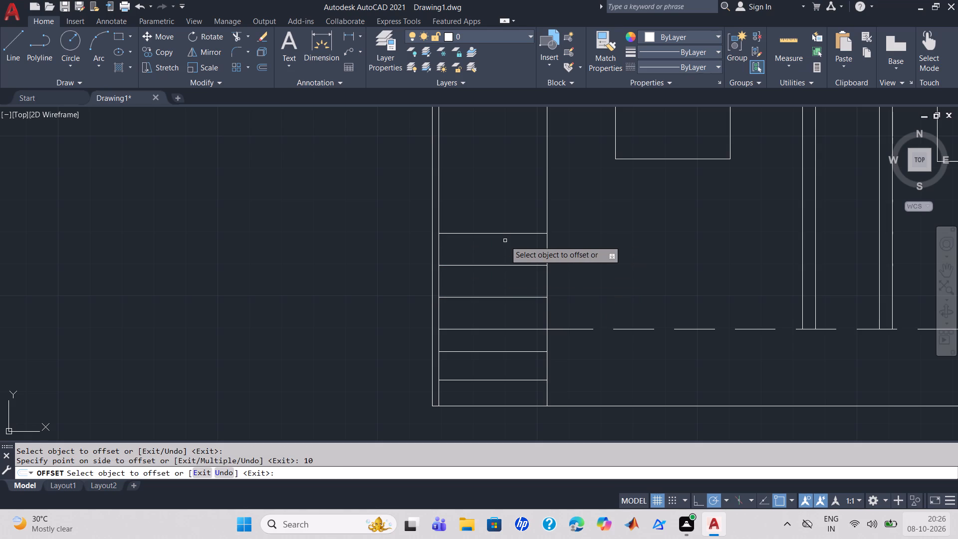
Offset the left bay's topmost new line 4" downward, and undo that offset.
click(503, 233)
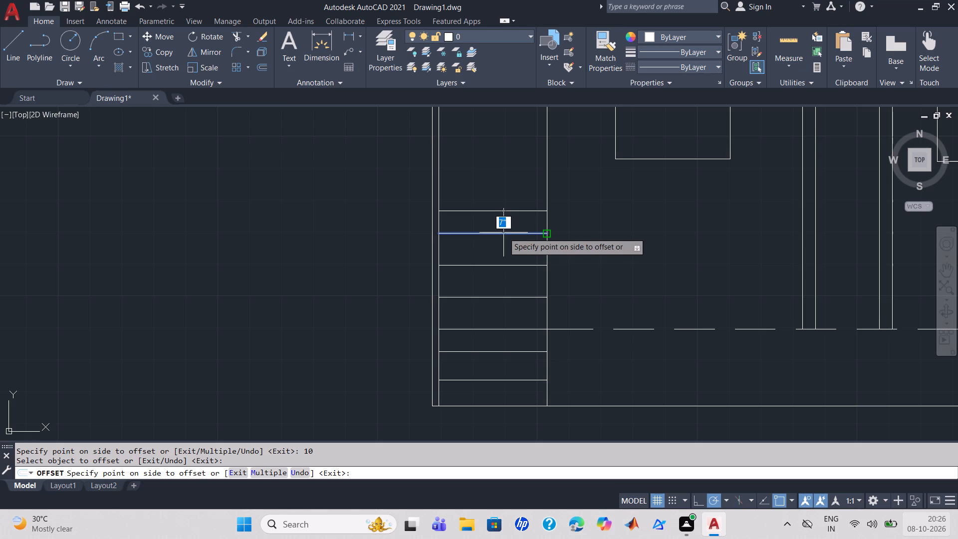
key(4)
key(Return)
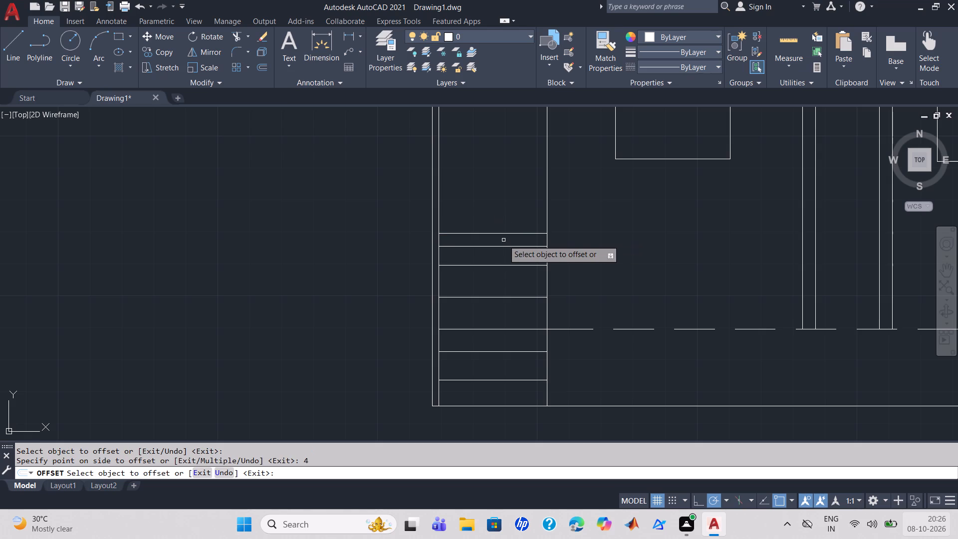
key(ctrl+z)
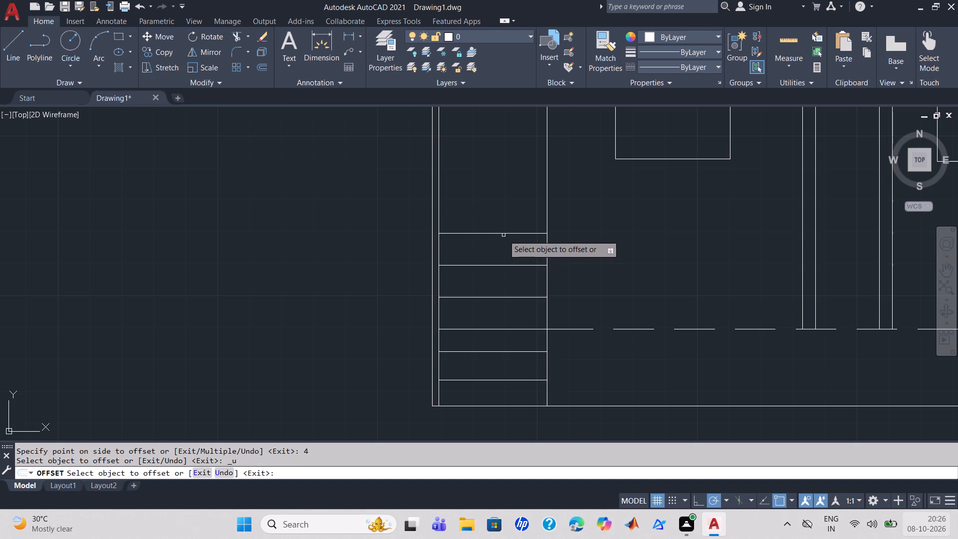
Offset each of the three 10"-spaced lines in the left bay 2" downward, from the topmost to the lowest.
click(504, 233)
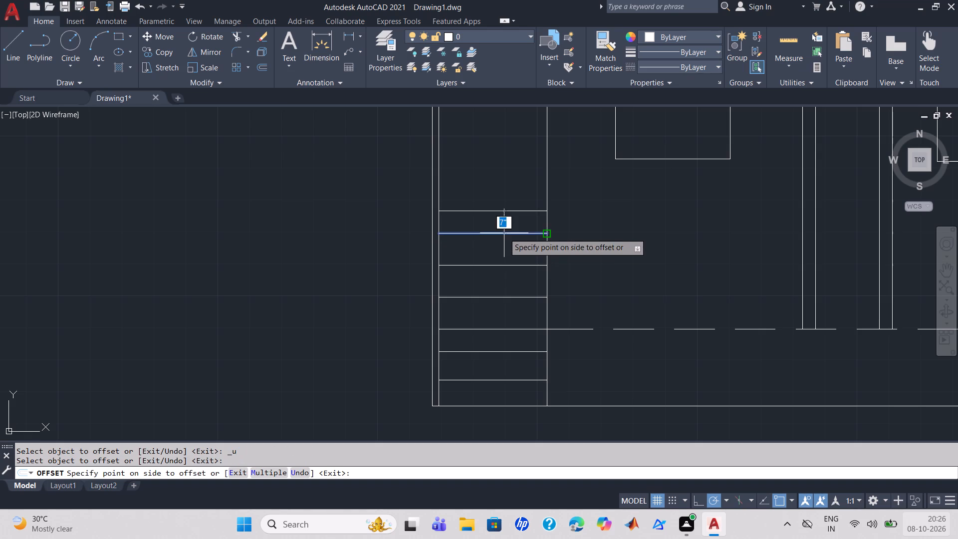
key(2)
key(Return)
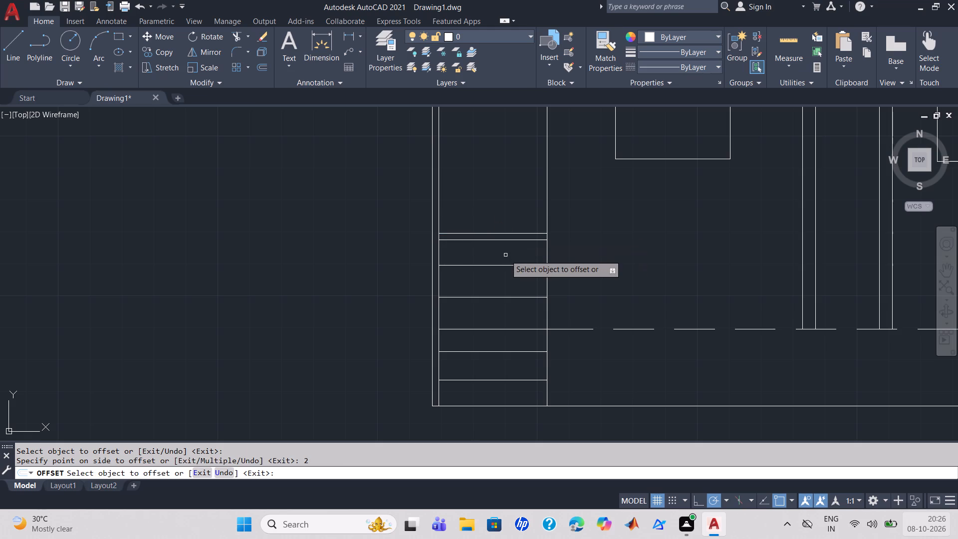
click(501, 264)
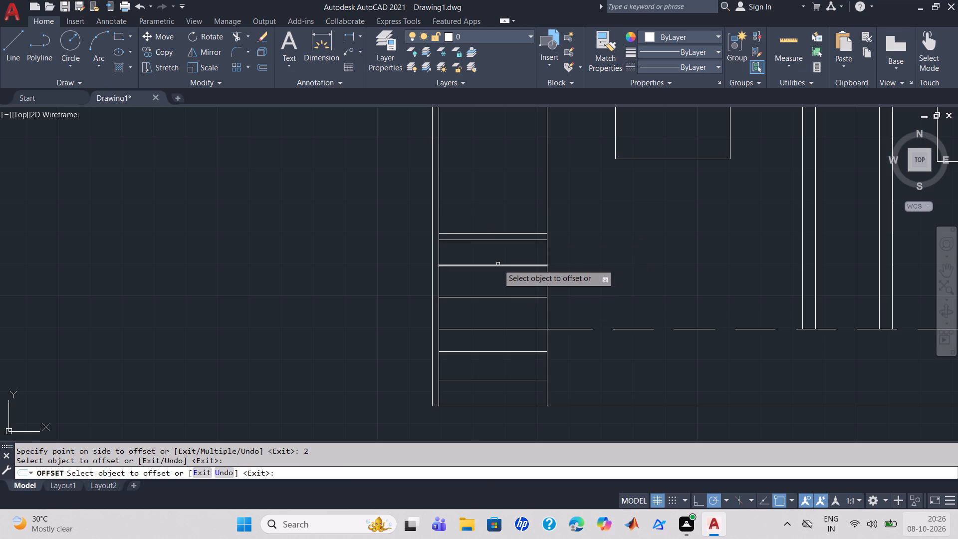
click(498, 266)
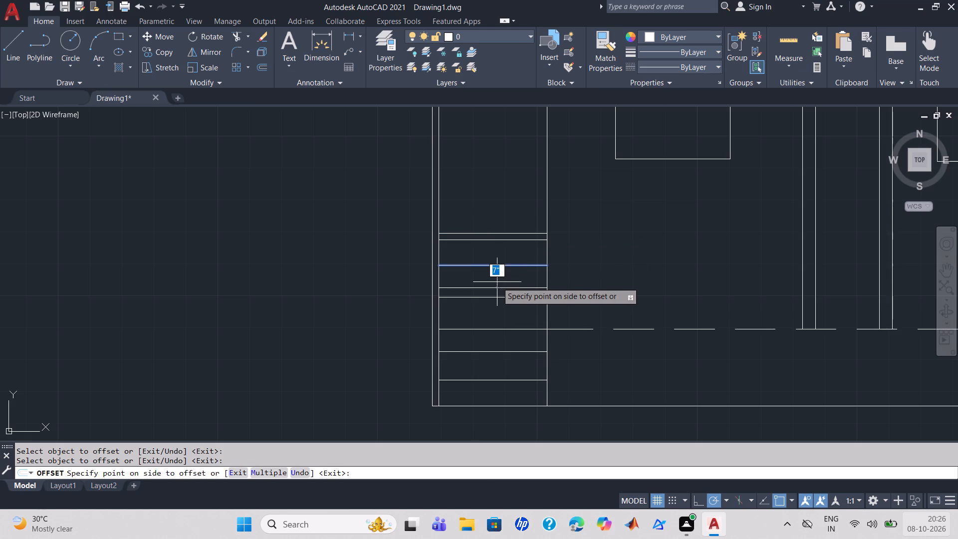
key(2)
key(Return)
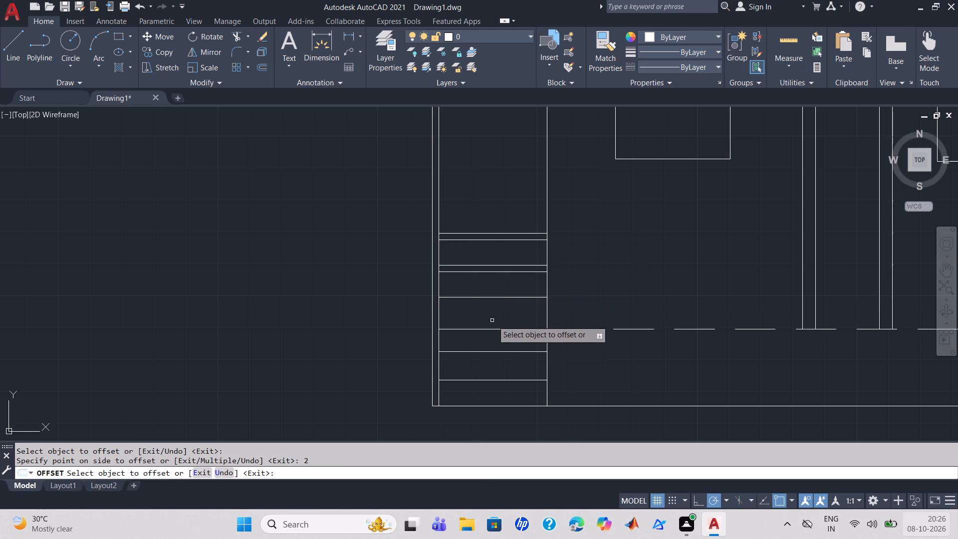
click(499, 297)
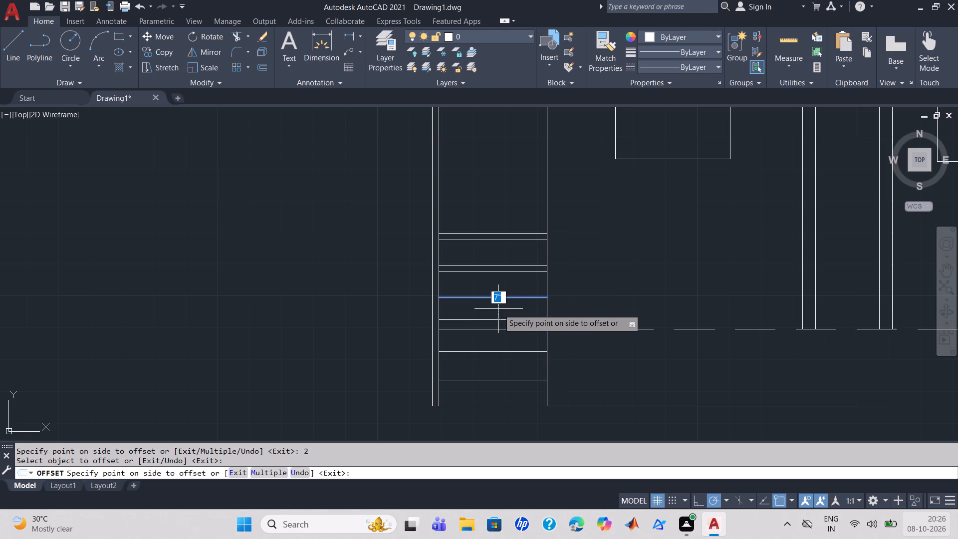
key(2)
key(Return)
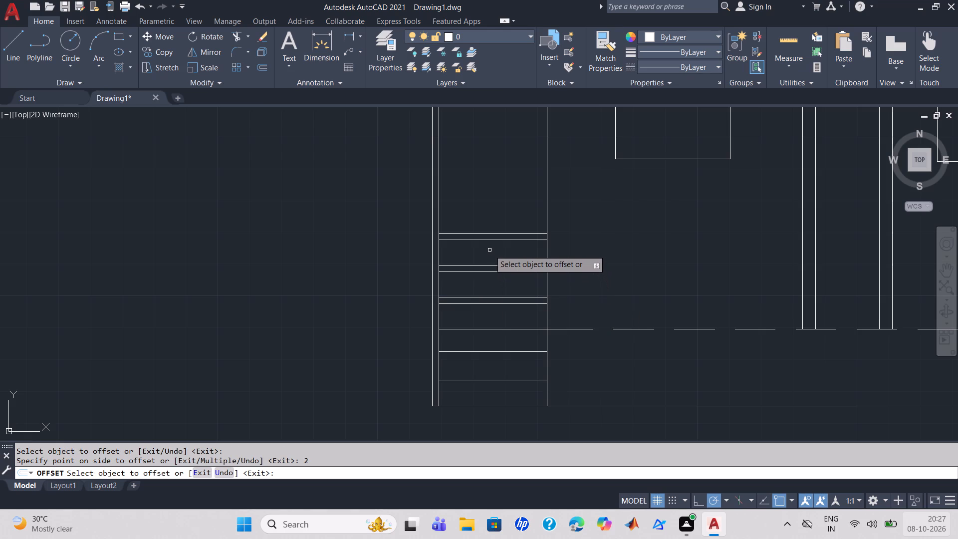
Extend the top two horizontal lines of the left bay to its outer vertical line.
key(Escape)
key(y)
key(BackSpace)
text(TR)
key(Return)
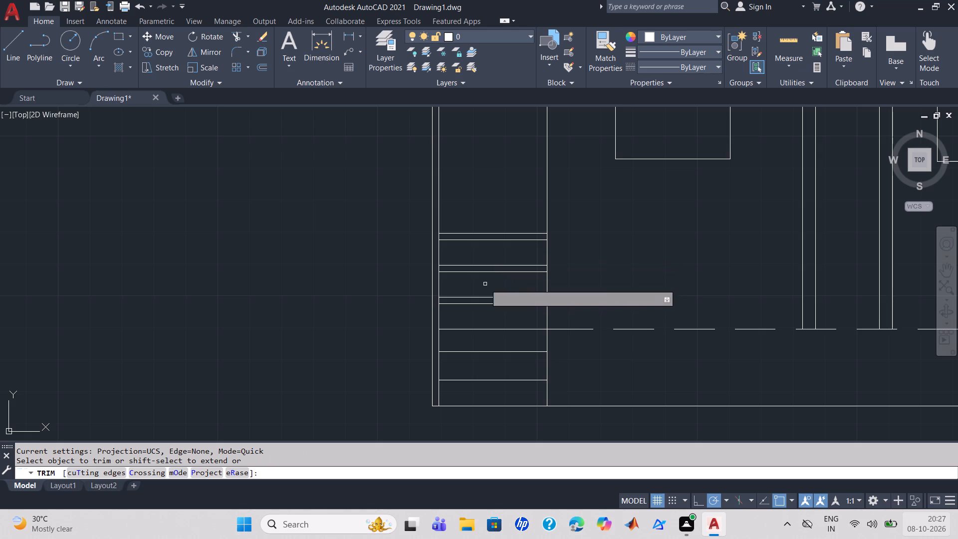
shift+click(480, 238)
shift+click(482, 233)
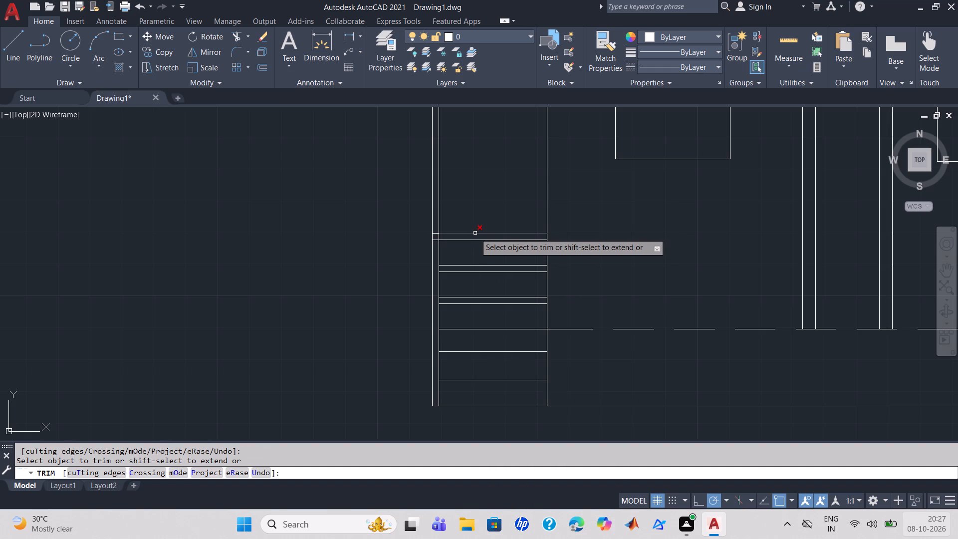
Trim both bay verticals above the topmost horizontal line, and the inner vertical's piece between the top two horizontals.
drag(461, 218, 403, 214)
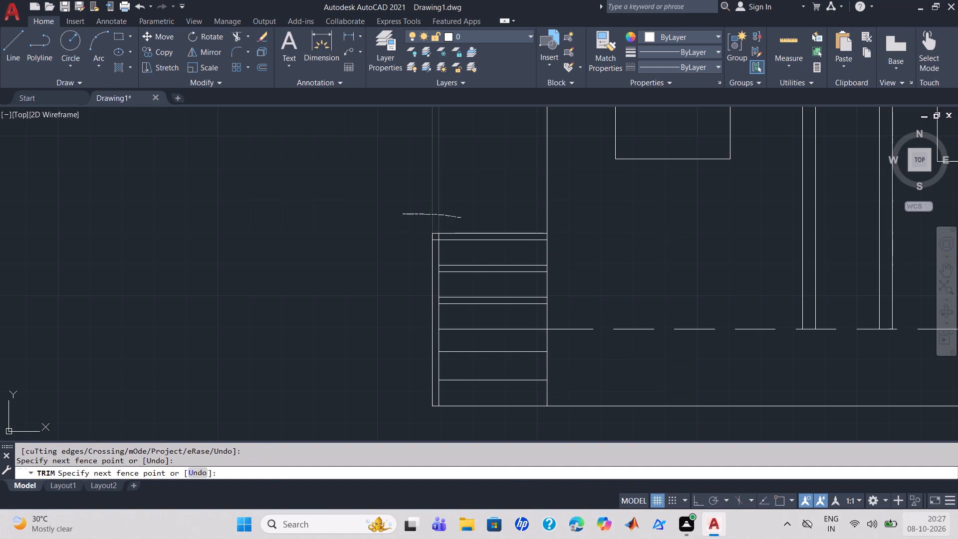
scroll(451, 210, up, 2)
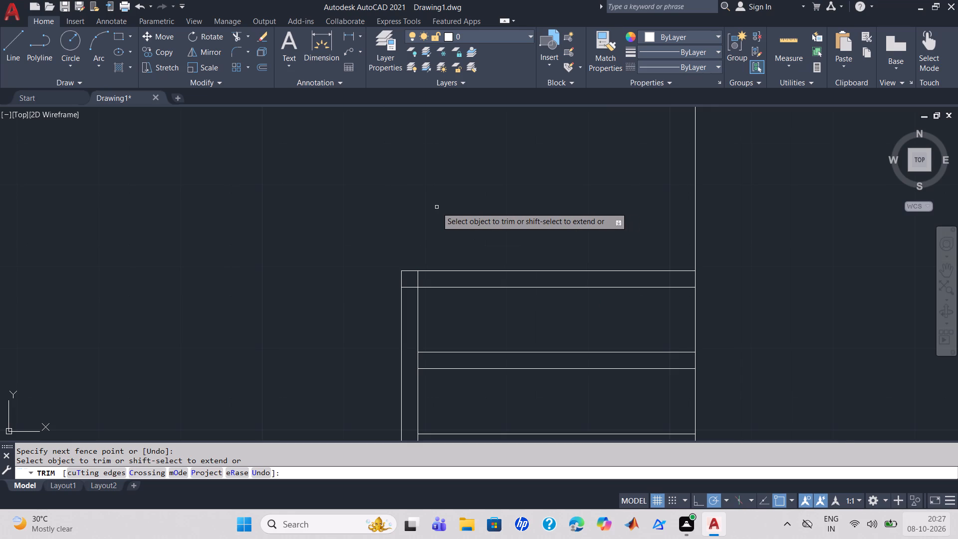
scroll(436, 207, up, 1)
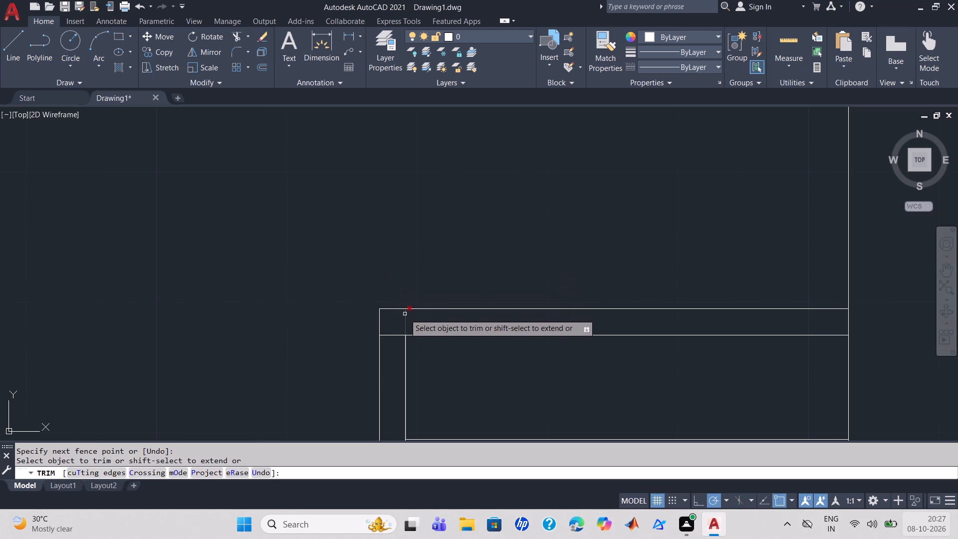
click(404, 321)
scroll(489, 199, down, 3)
scroll(632, 257, down, 1)
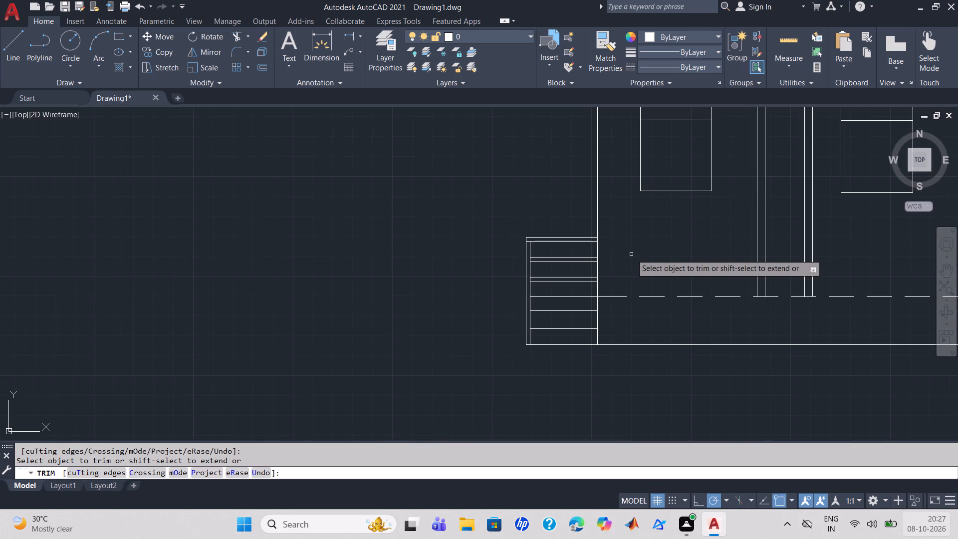
middle_drag(674, 329, 431, 244)
scroll(431, 244, down, 1)
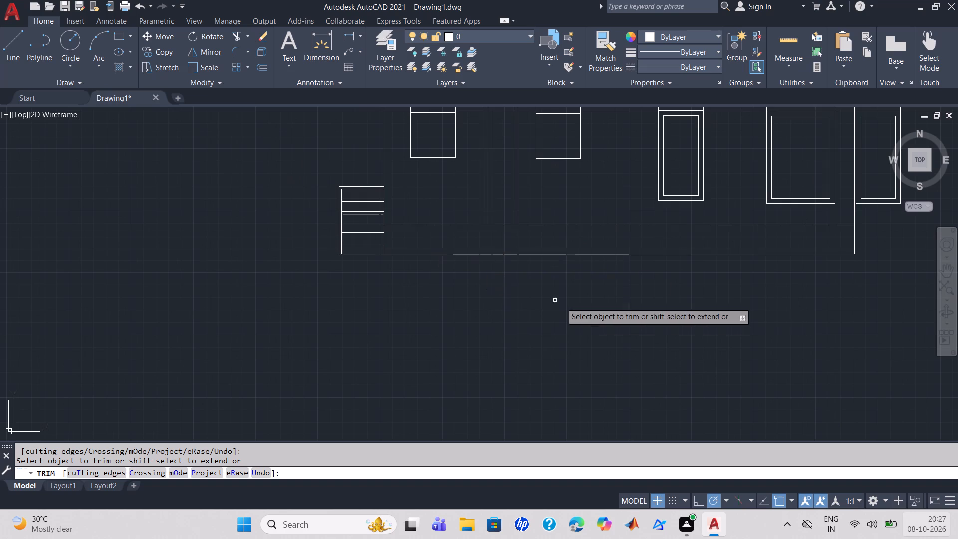
key(Escape)
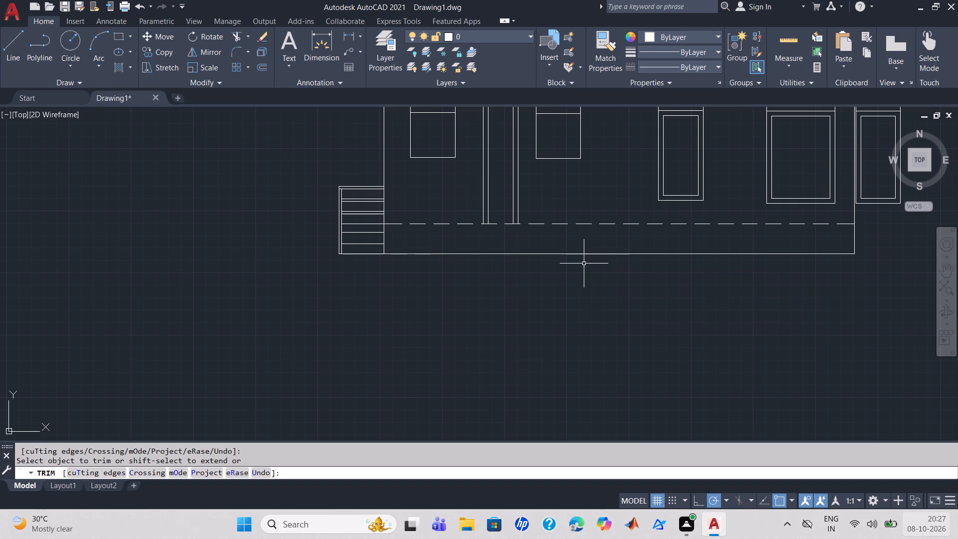
Offset the building's bottom base line 2' downward.
key(o)
key(Return)
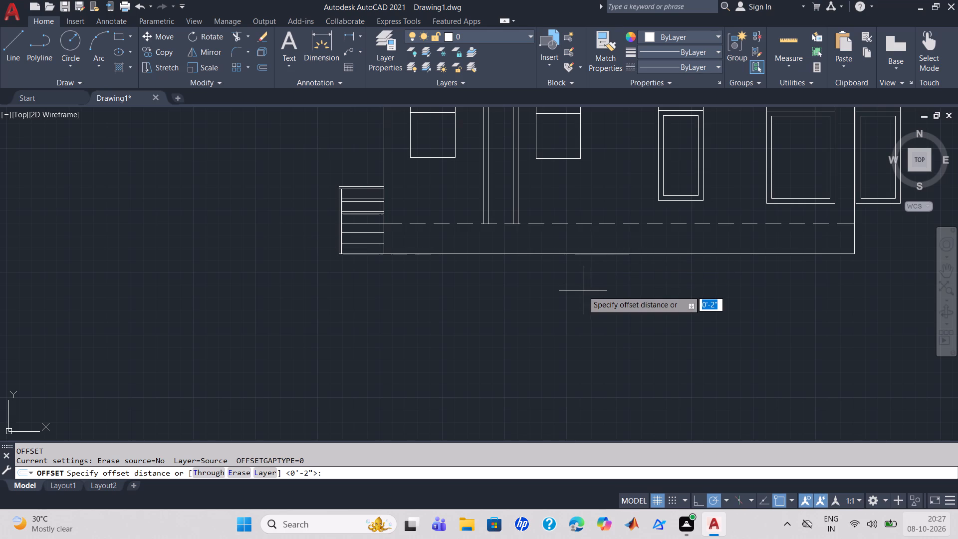
key(3)
key(apostrophe)
key(Return)
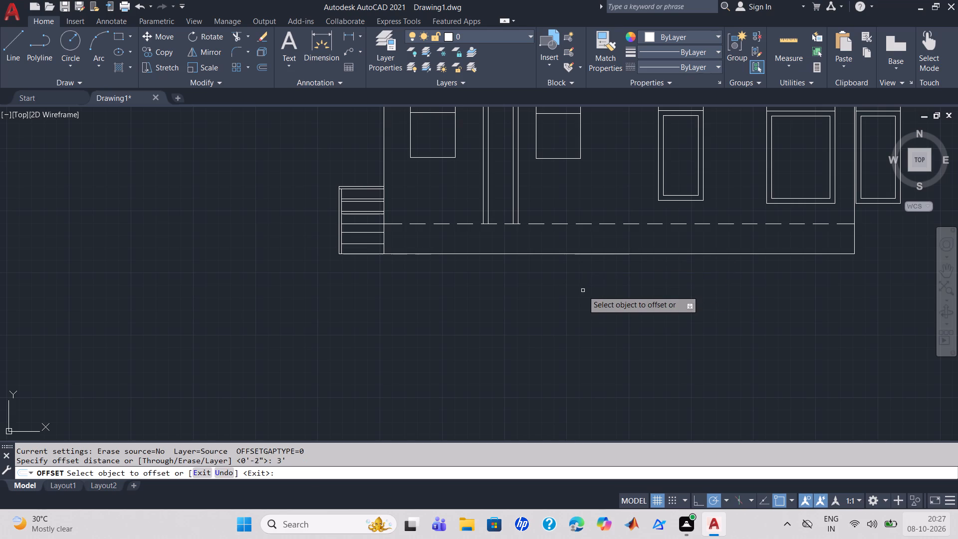
click(595, 253)
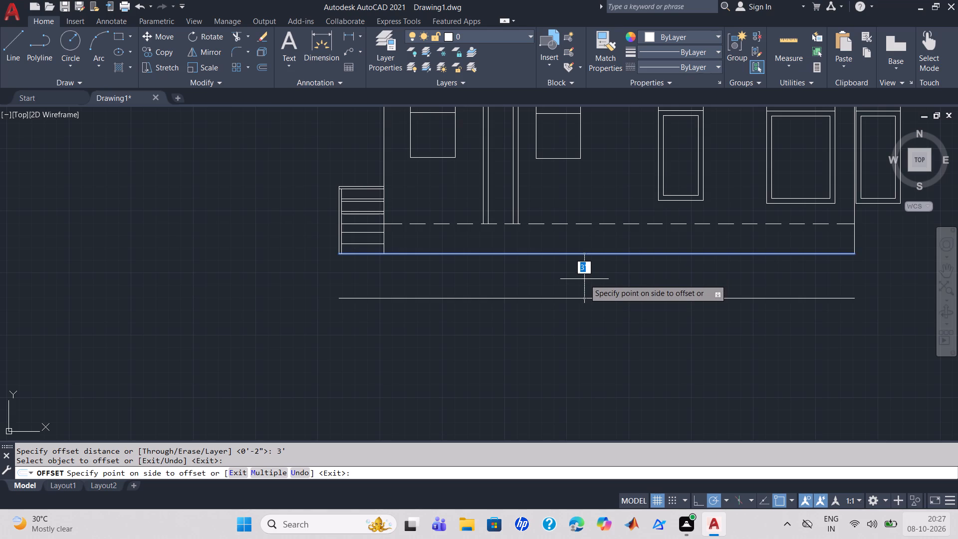
key(2)
key(apostrophe)
key(Return)
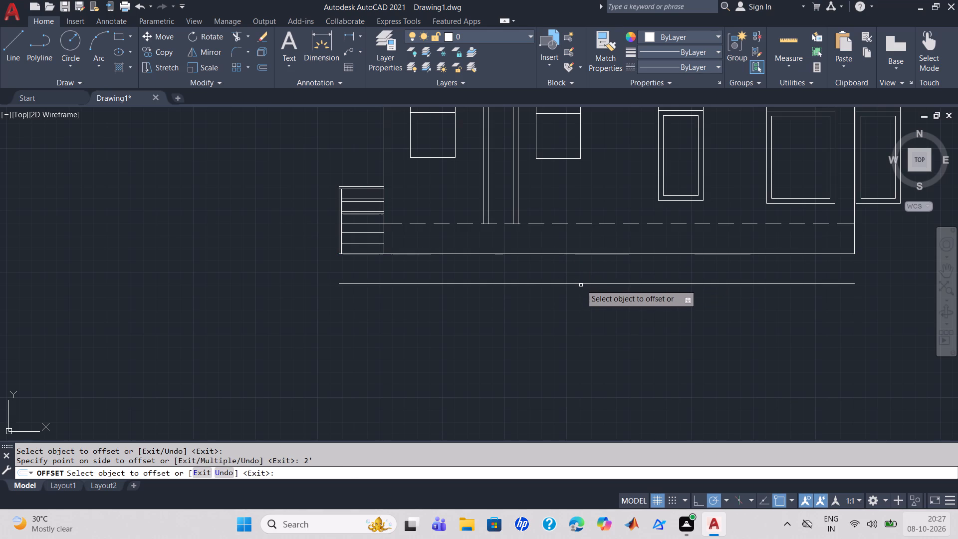
key(Escape)
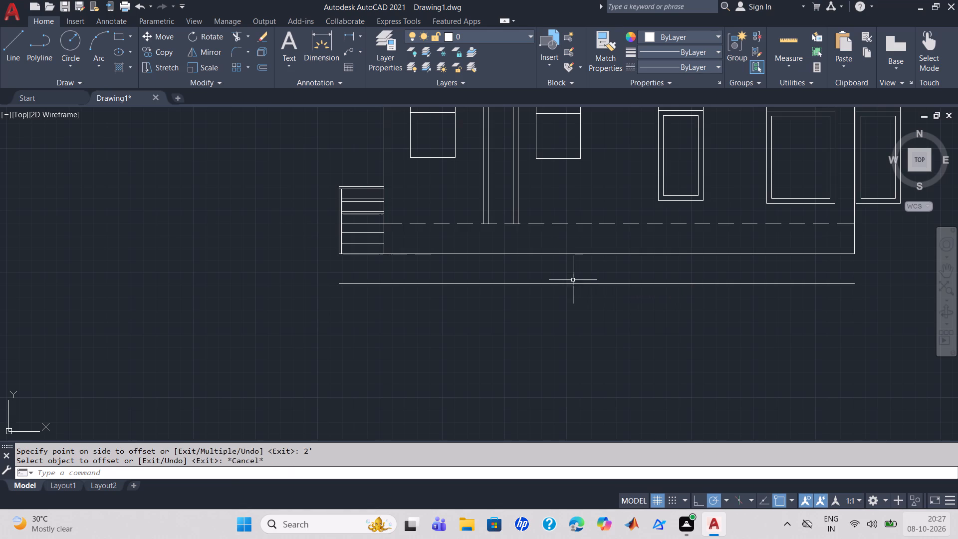
Set the linetype of the new line below the building to DASHED2.
click(572, 282)
key(ctrl+1)
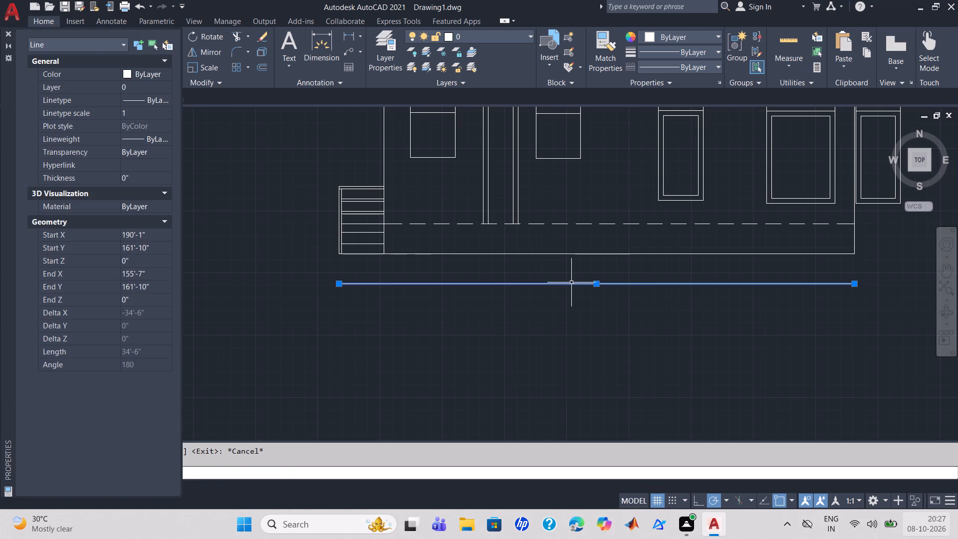
click(166, 99)
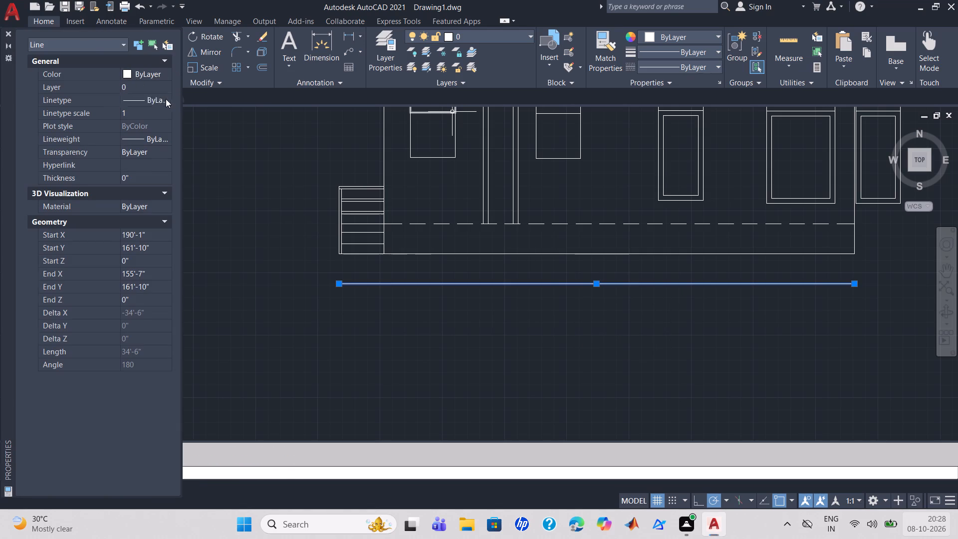
click(166, 98)
scroll(166, 98, down, 1)
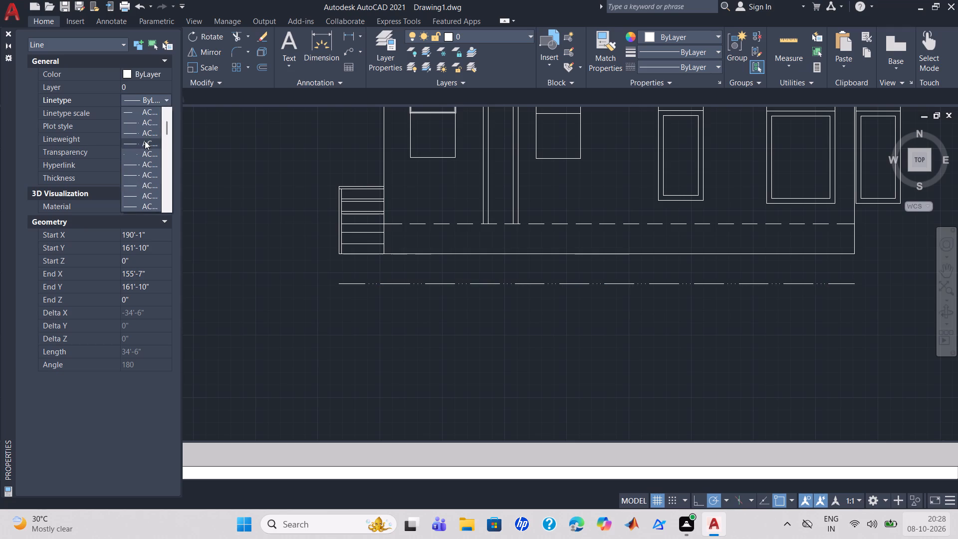
scroll(145, 141, down, 5)
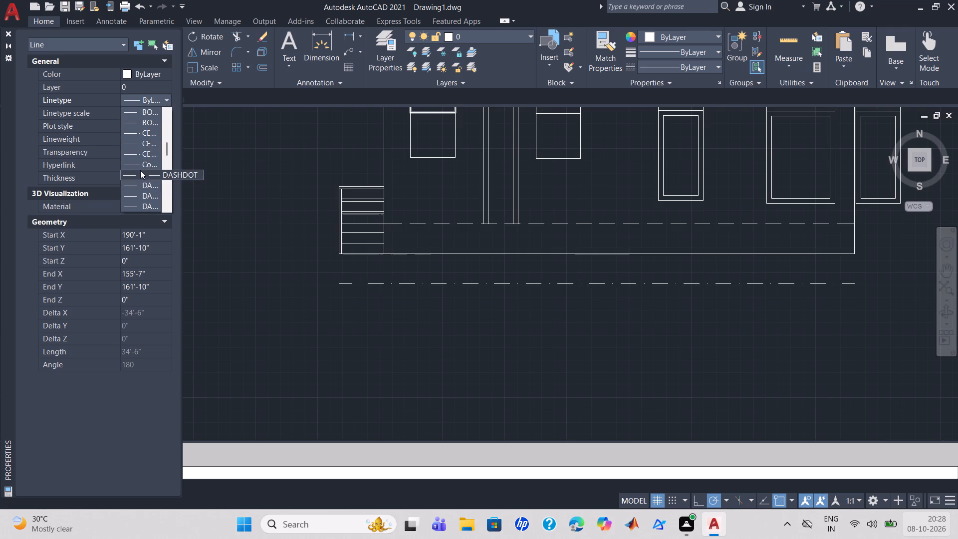
scroll(139, 196, down, 2)
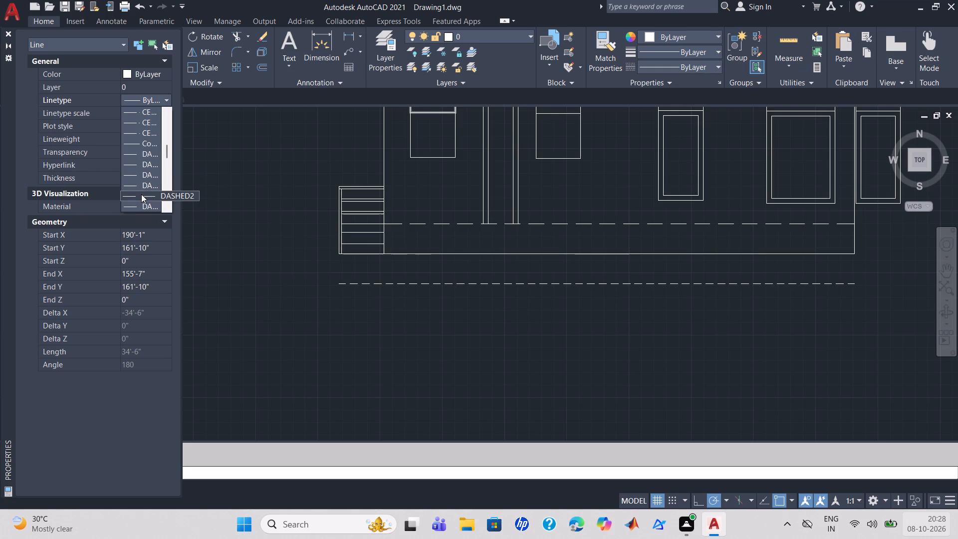
click(141, 194)
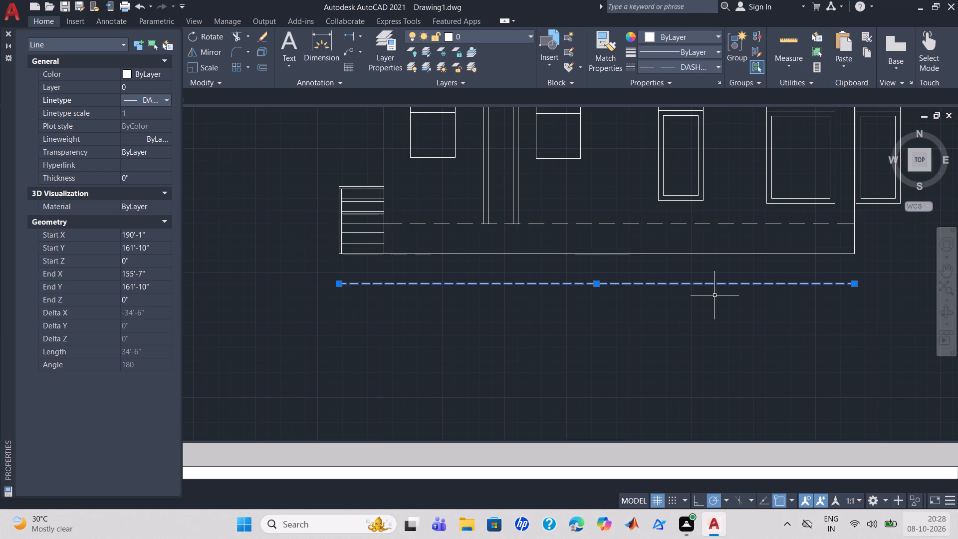
key(Escape)
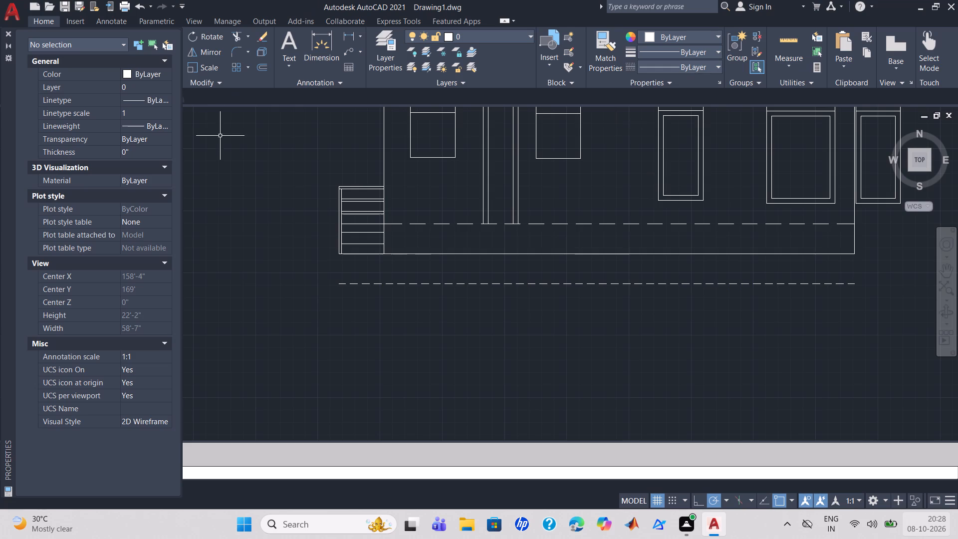
click(9, 35)
Examine the whole building elevation and its lower part with the dashed line underneath.
scroll(479, 385, down, 1)
scroll(716, 328, down, 1)
middle_drag(716, 328, 542, 362)
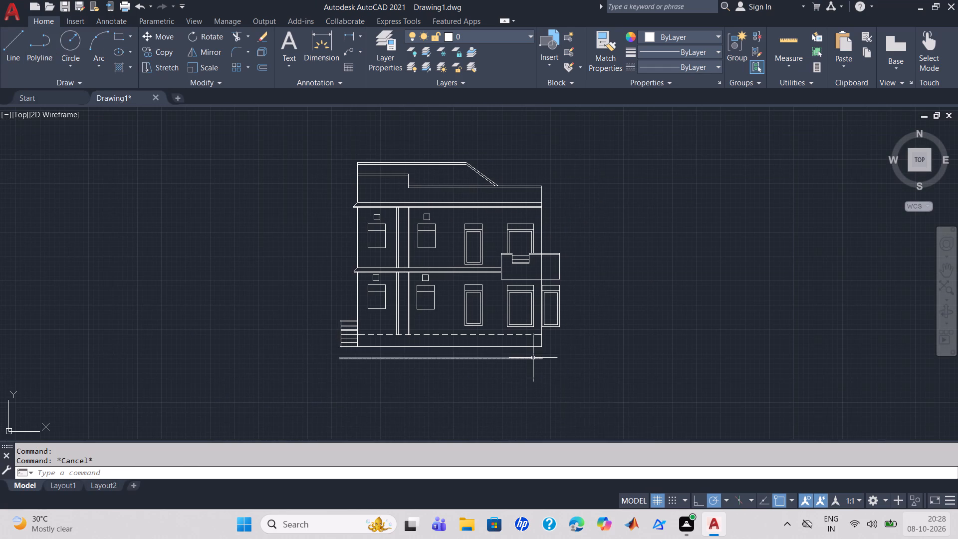
scroll(532, 357, up, 1)
middle_drag(650, 347, 635, 379)
scroll(644, 356, down, 1)
middle_drag(636, 372, 581, 325)
scroll(581, 324, up, 1)
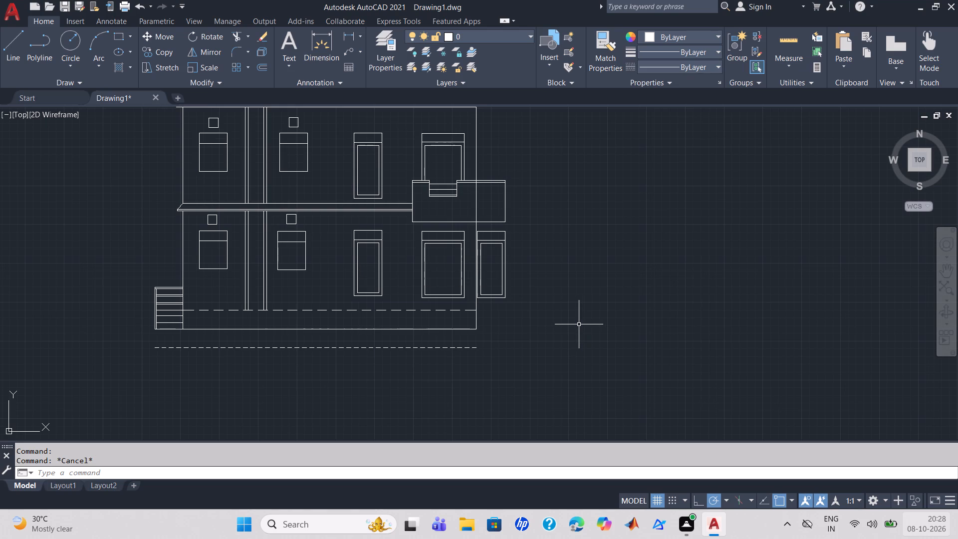
Save the drawing to the Desktop under the name "Architecture building".
key(ctrl+s)
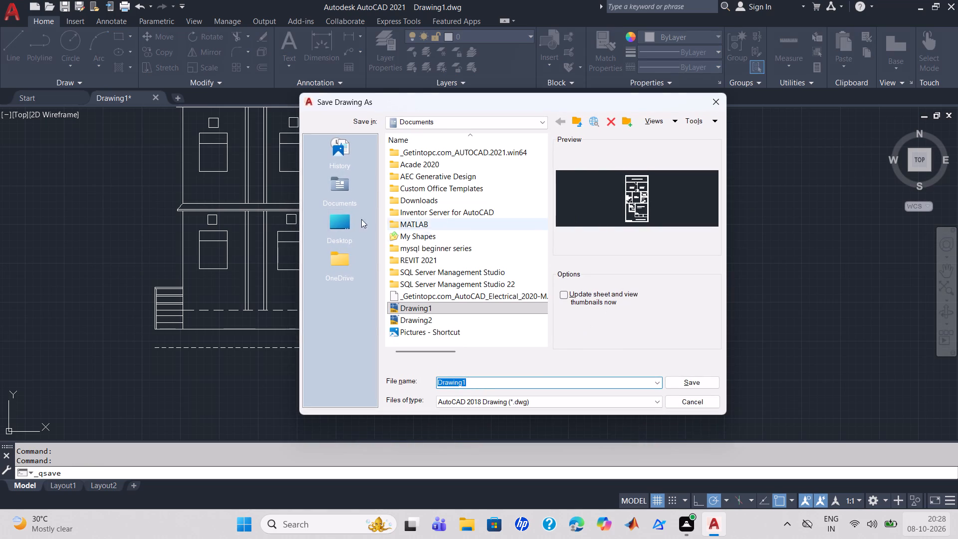
click(339, 215)
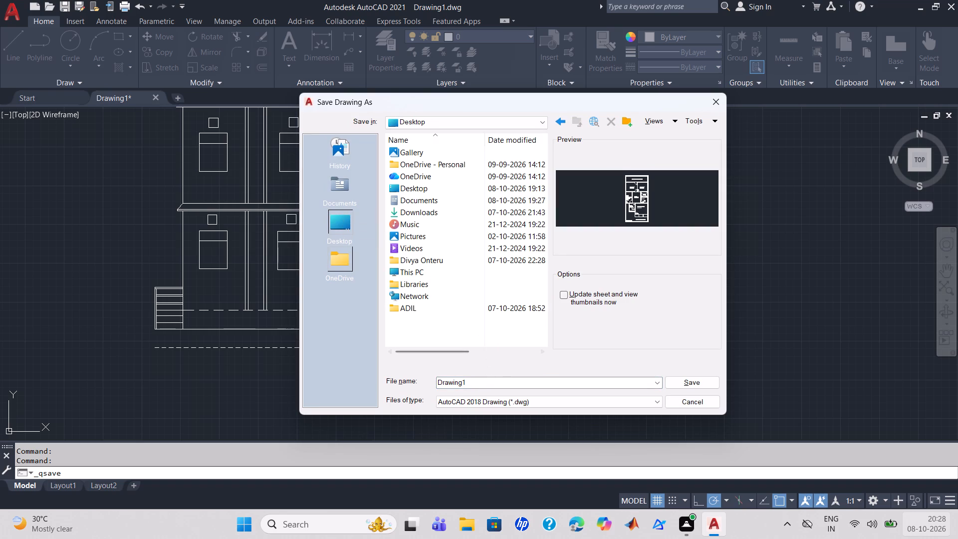
drag(483, 380, 453, 382)
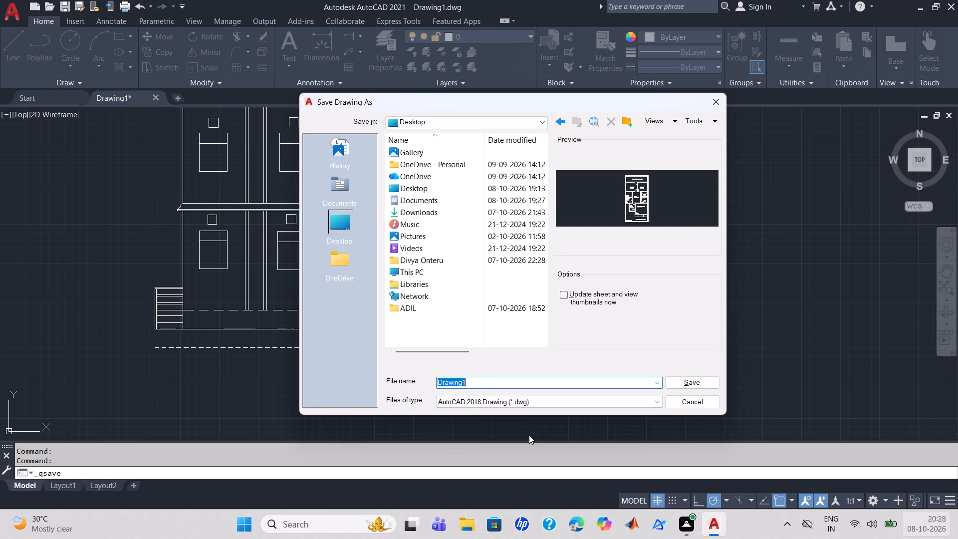
key(a)
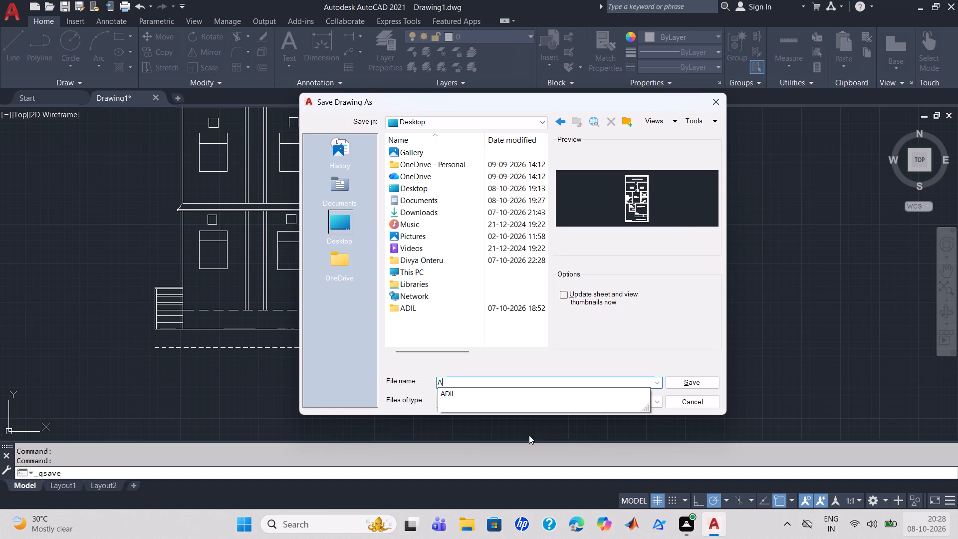
text(rchitr)
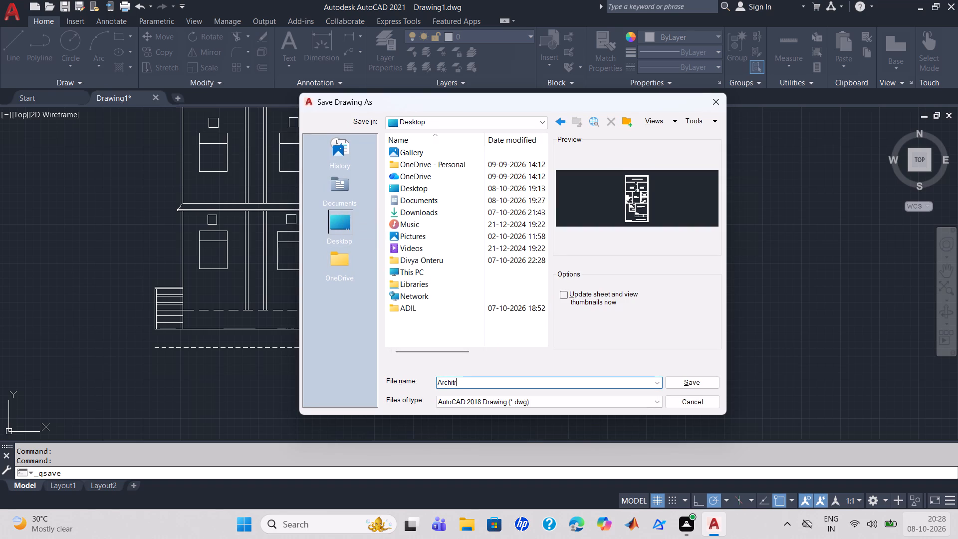
text(cture)
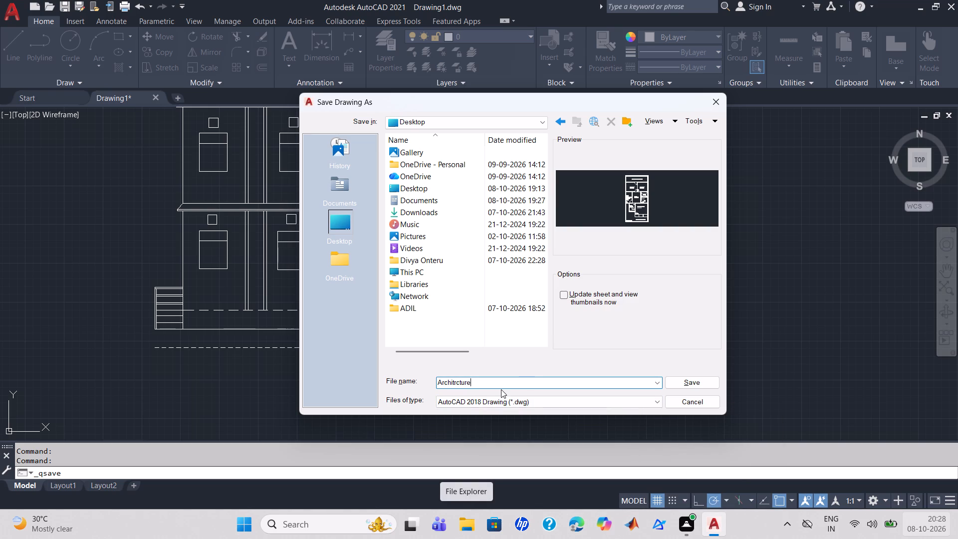
key(space)
text(build)
text(ing)
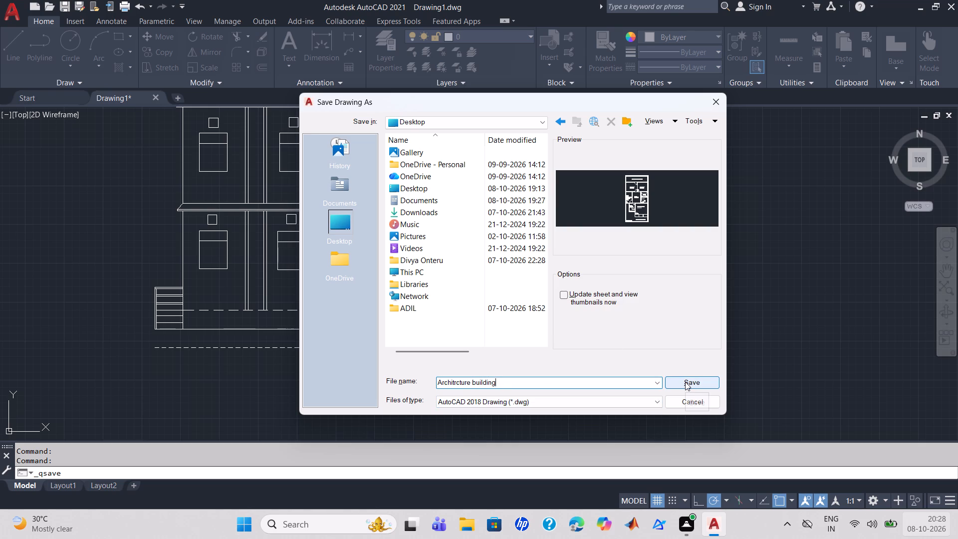
click(456, 382)
key(BackSpace)
key(e)
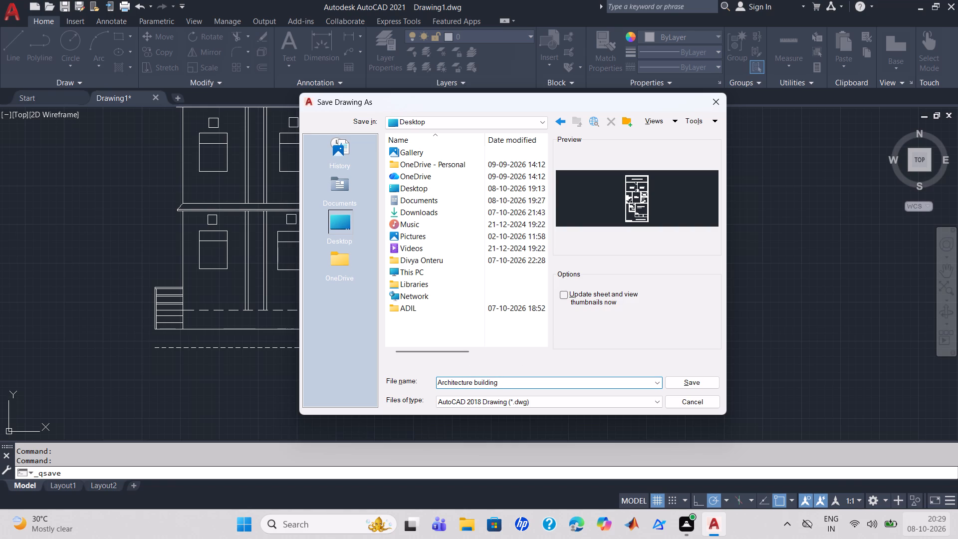
click(705, 382)
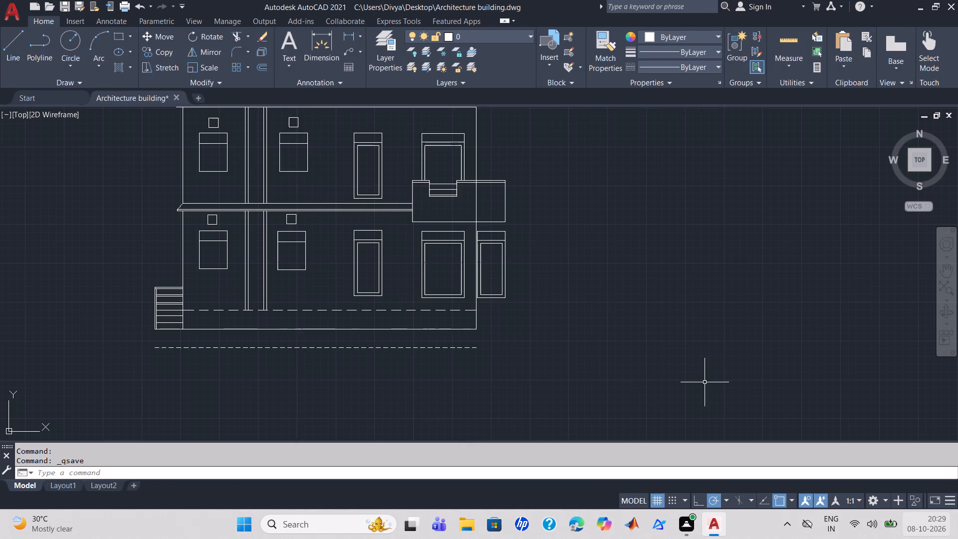
key(ctrl+s)
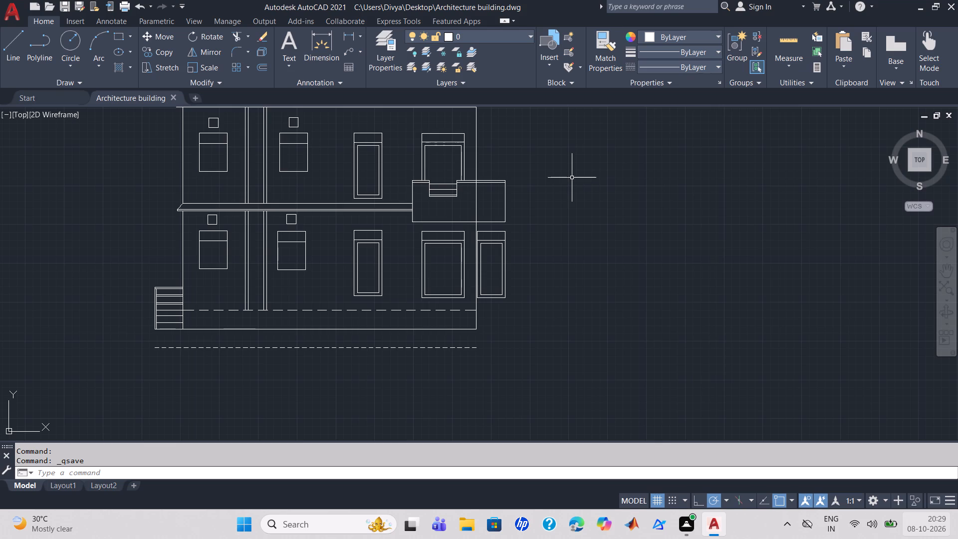
Close AutoCAD.
scroll(571, 178, up, 1)
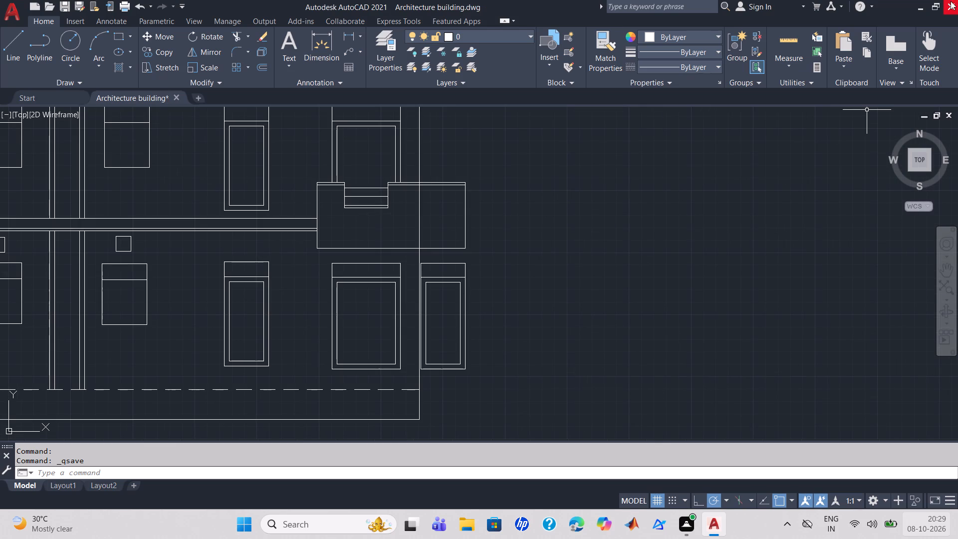
click(951, 1)
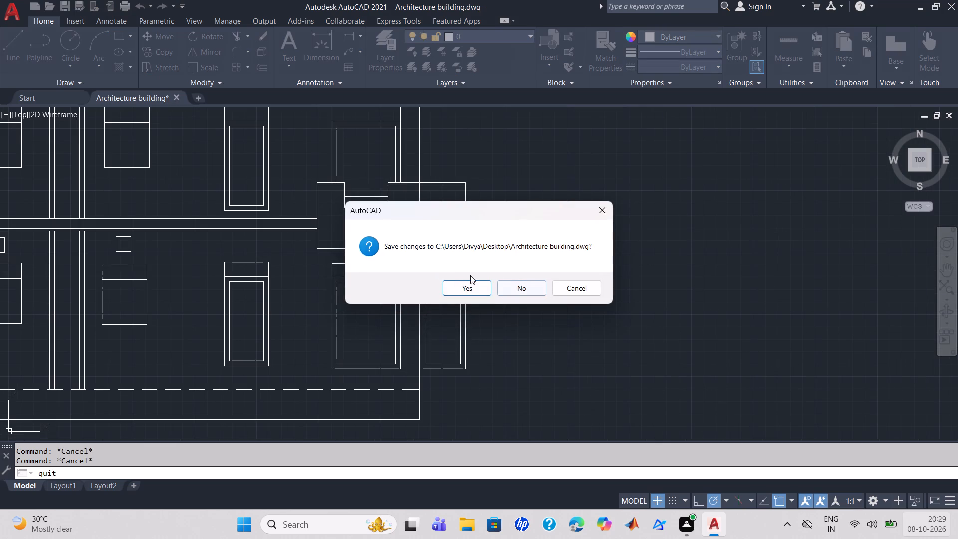
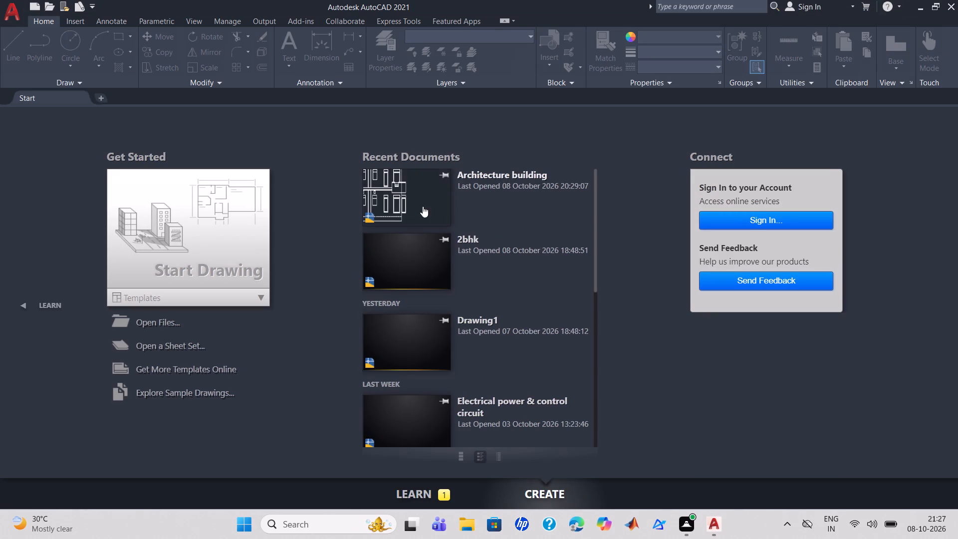
Reopen the "Architecture building" drawing from the recent documents.
click(411, 202)
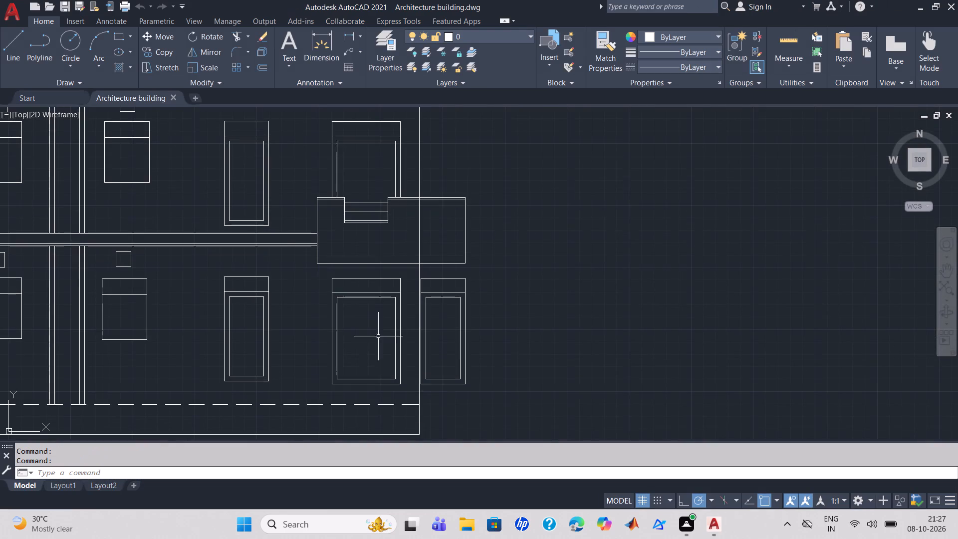
scroll(358, 365, down, 2)
Turn on command log recording with LOGFILEON.
click(242, 477)
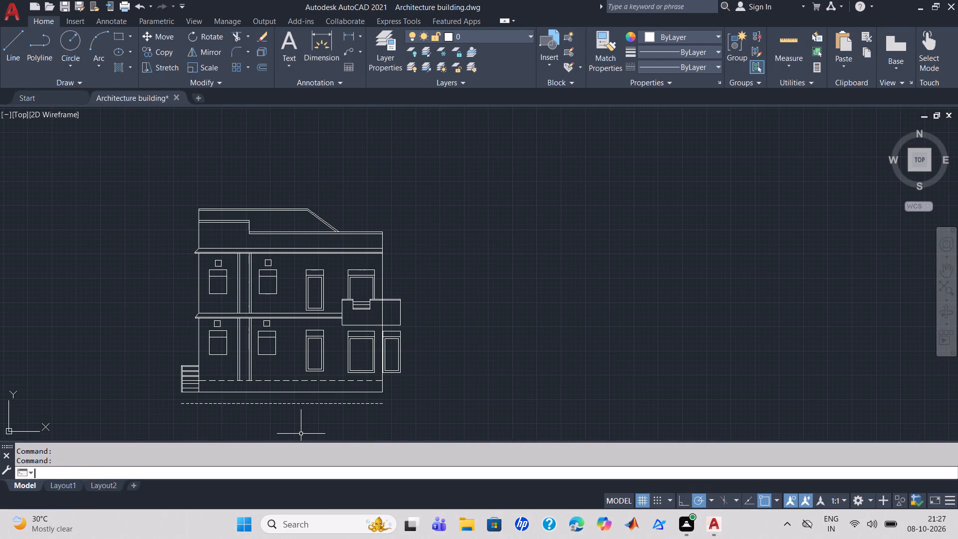
text(logfile)
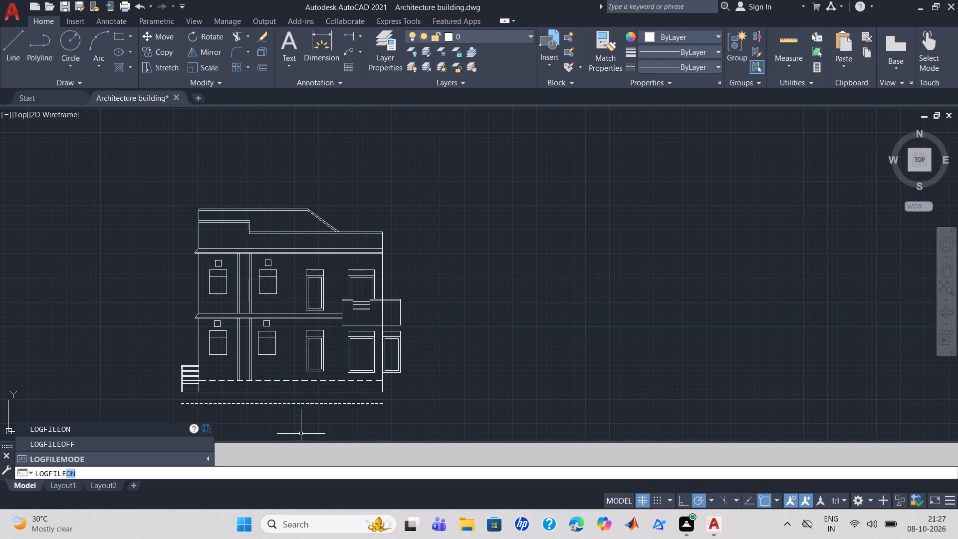
text(on)
key(Return)
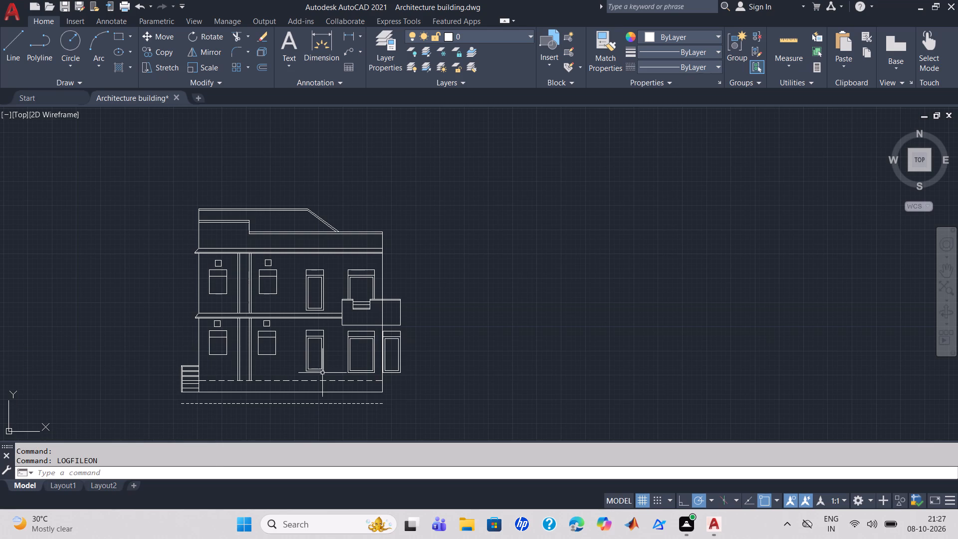
Offset the building's right outer wall line and the left upper wall line beside the parapet outward by 2.
scroll(377, 270, up, 1)
scroll(400, 295, down, 1)
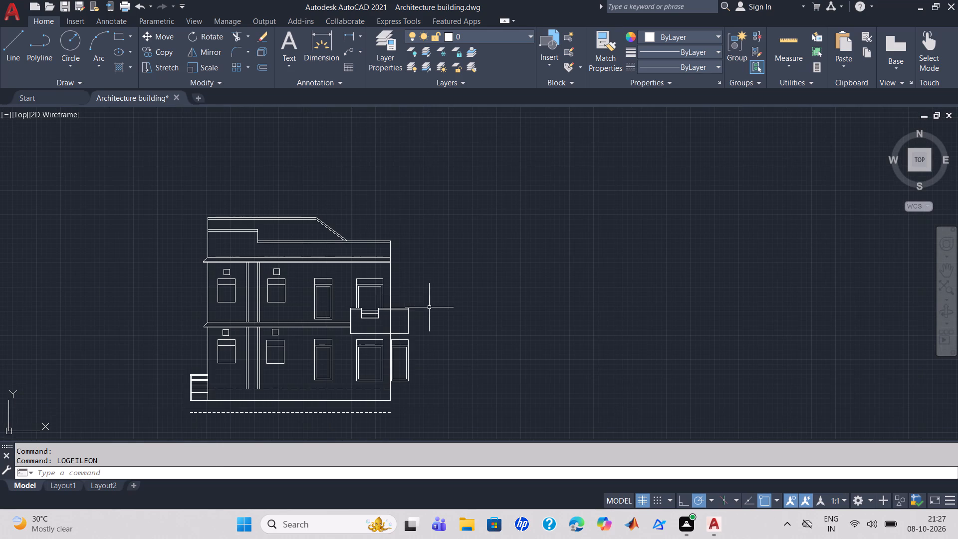
middle_drag(430, 307, 536, 243)
scroll(533, 243, up, 1)
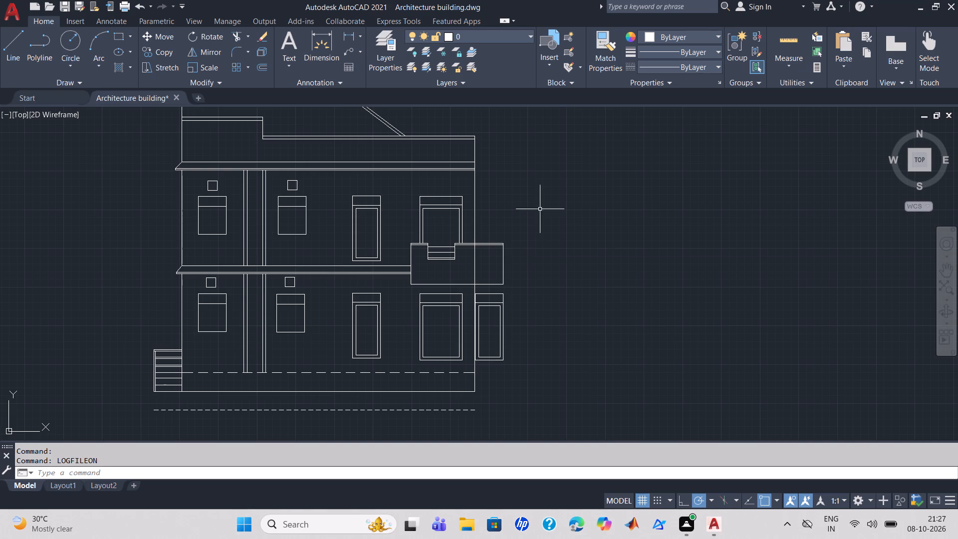
middle_drag(542, 182, 572, 317)
scroll(572, 317, down, 1)
scroll(572, 317, up, 2)
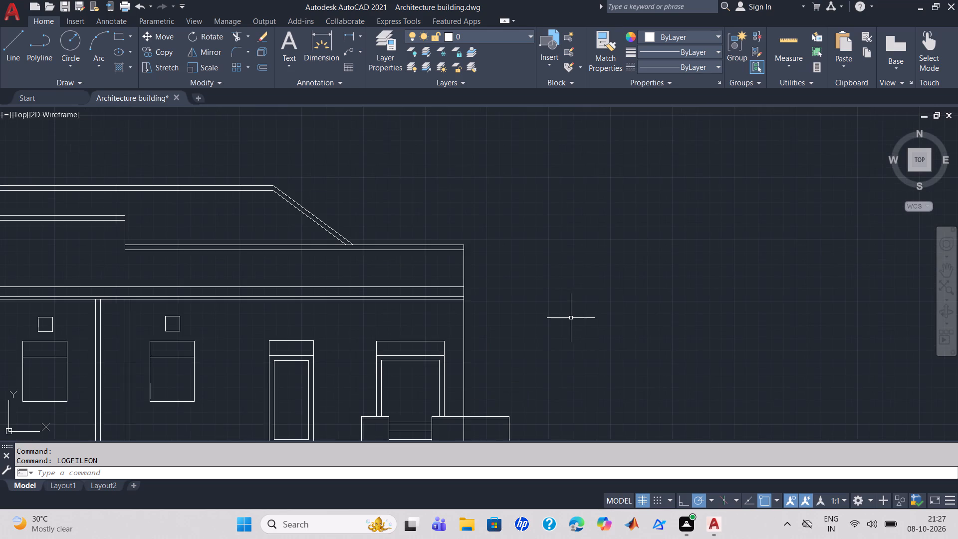
scroll(570, 318, up, 1)
middle_drag(552, 298, 513, 378)
scroll(511, 377, up, 1)
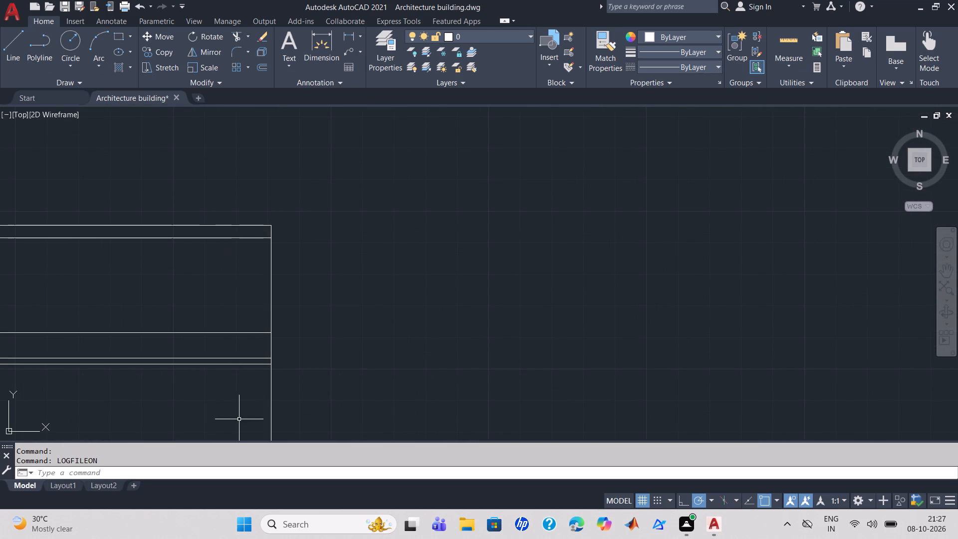
click(233, 474)
key(o)
key(Return)
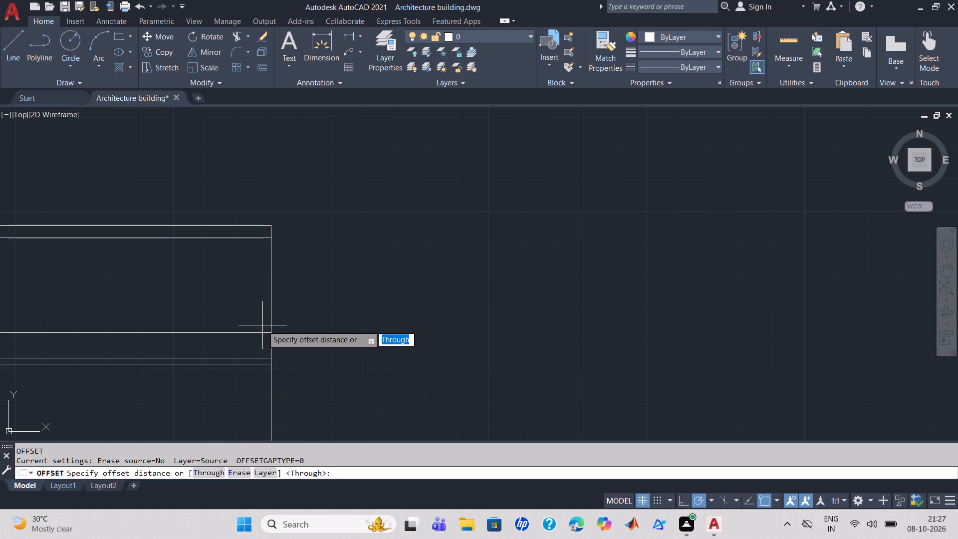
key(2)
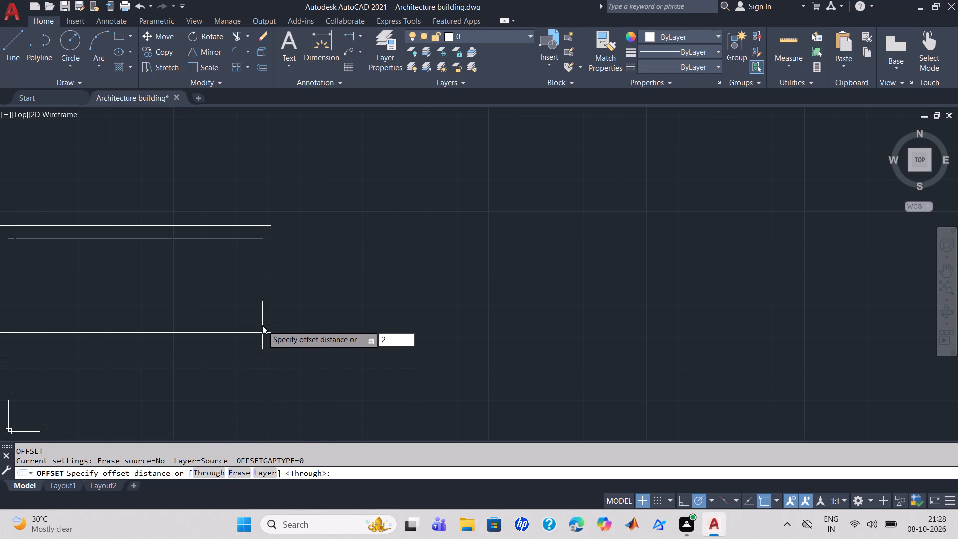
key(Return)
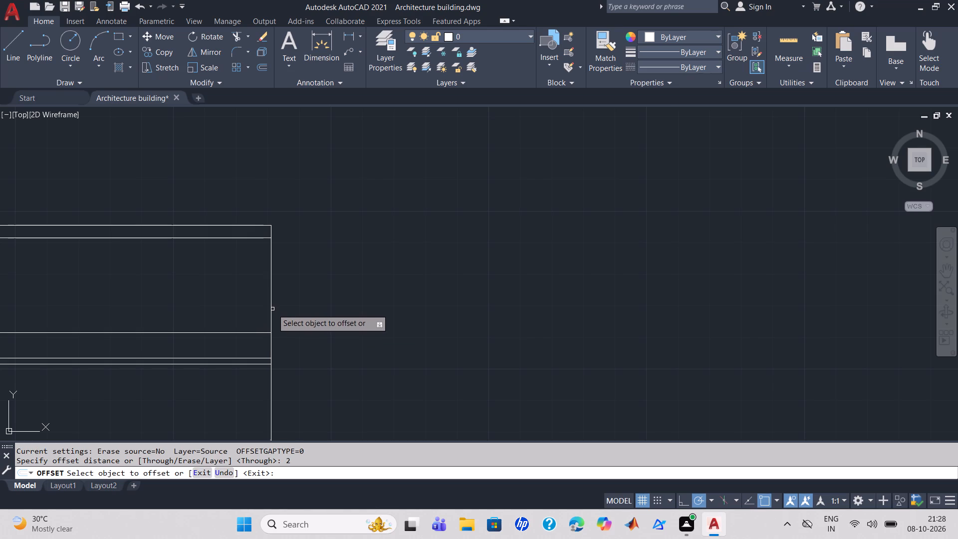
click(271, 311)
click(314, 306)
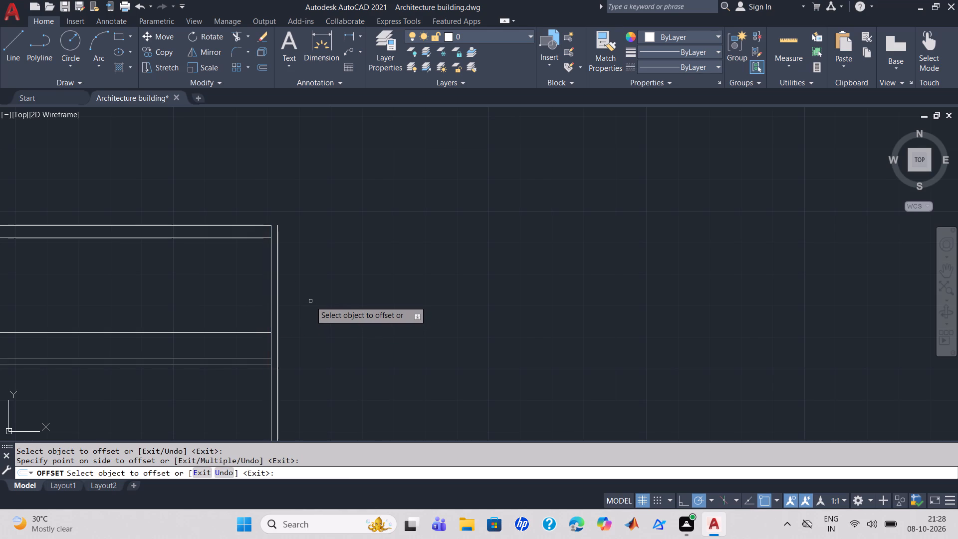
scroll(311, 302, down, 3)
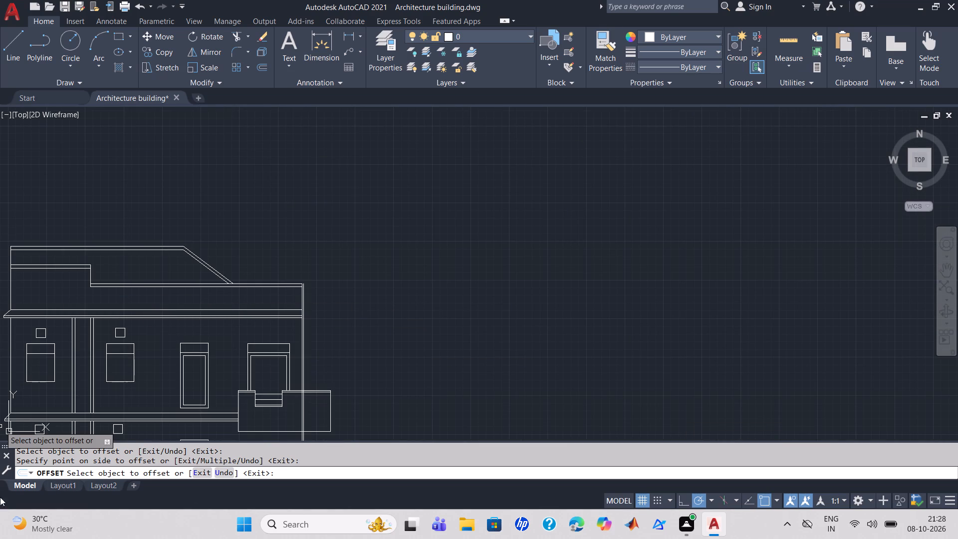
click(11, 289)
click(0, 299)
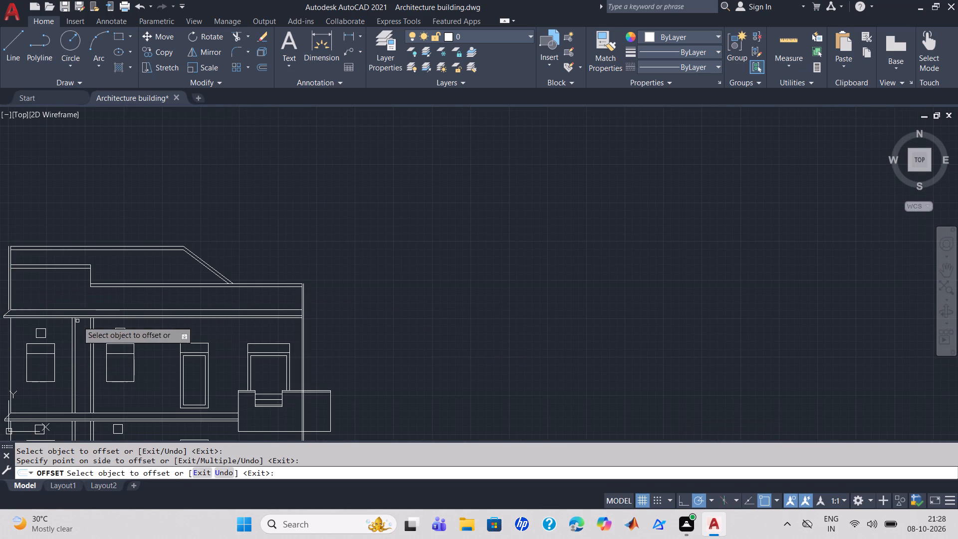
Extend the right parapet band's two lines to the offset line, and trim the wall line inside the band and the offset below it.
scroll(186, 336, up, 2)
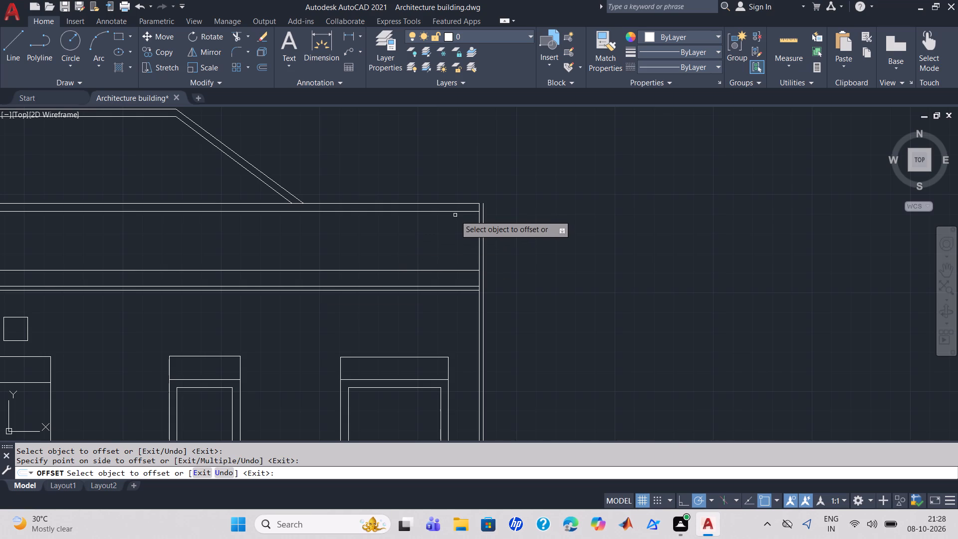
scroll(455, 215, up, 1)
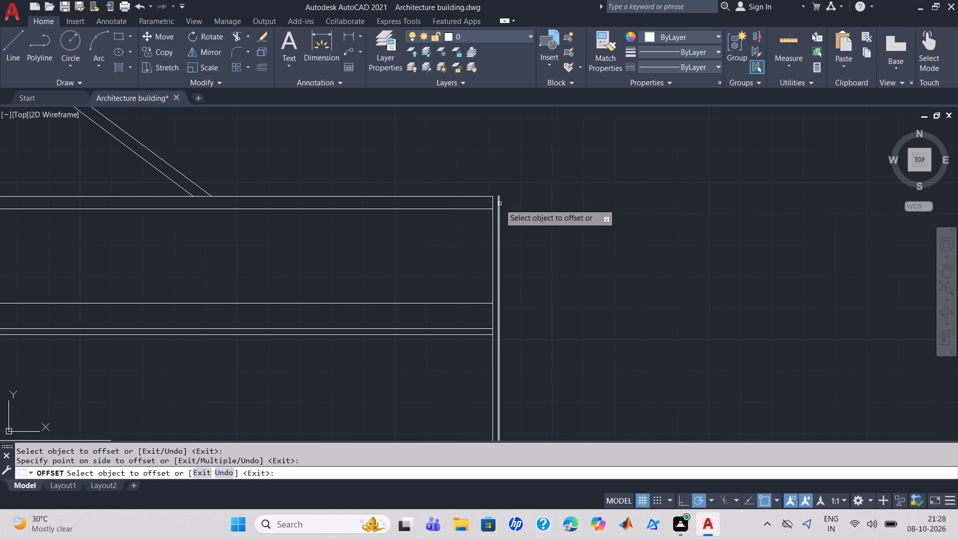
key(Escape)
text(tr)
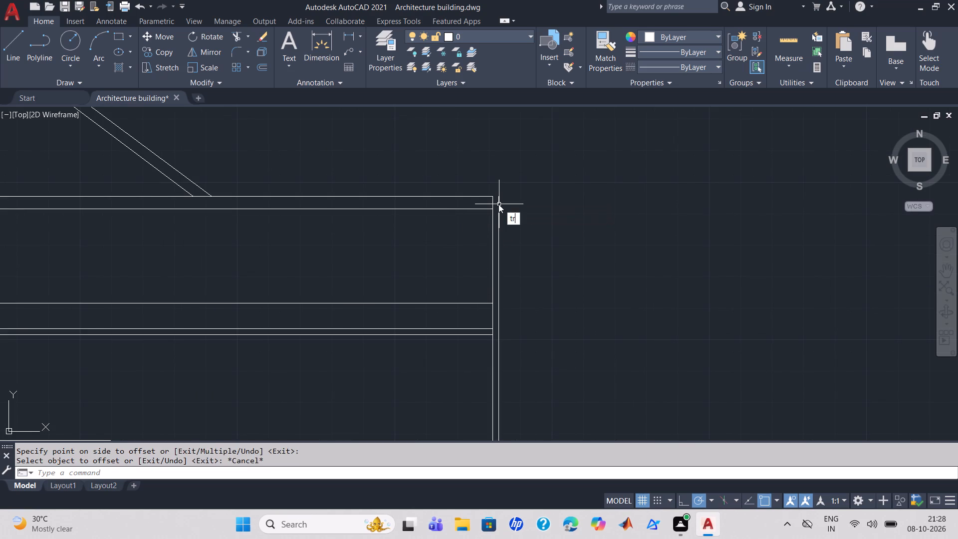
key(Return)
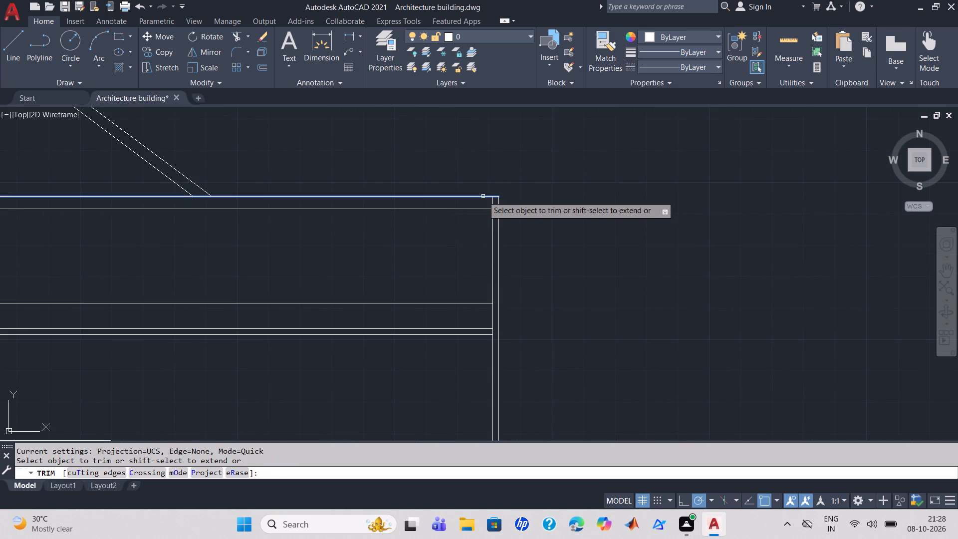
shift+click(483, 196)
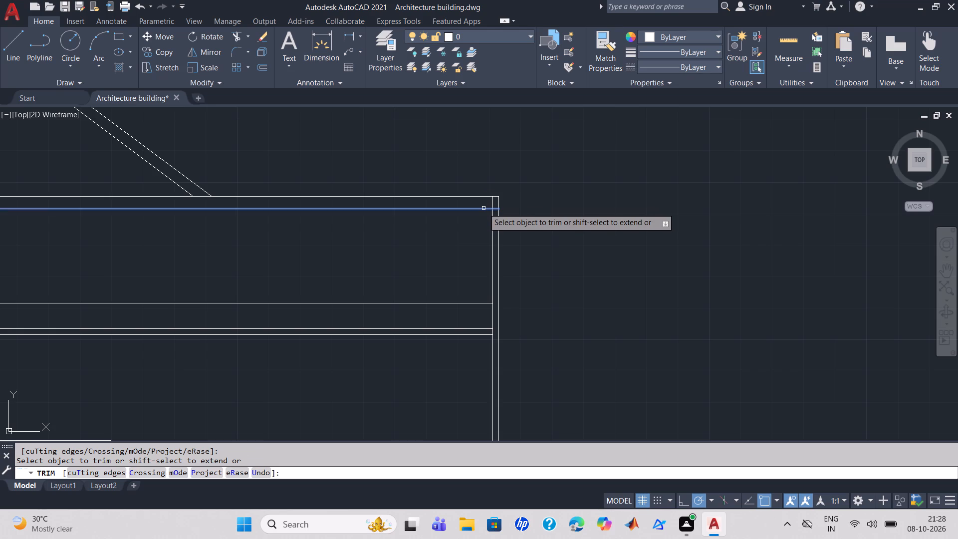
shift+click(483, 208)
click(491, 201)
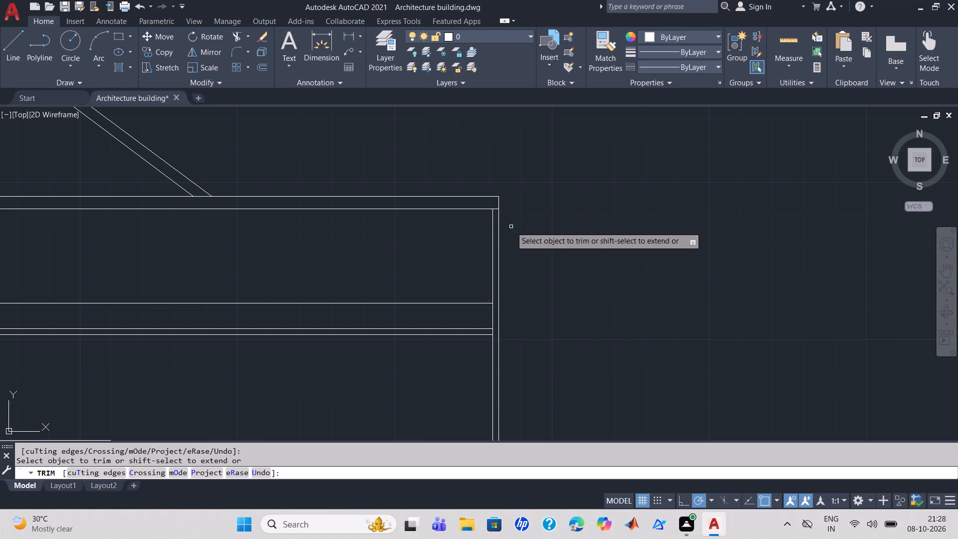
click(500, 239)
Extend the top roof band's two lines to the left offset line and trim the wall line inside the band.
scroll(499, 241, down, 2)
middle_drag(462, 250, 777, 199)
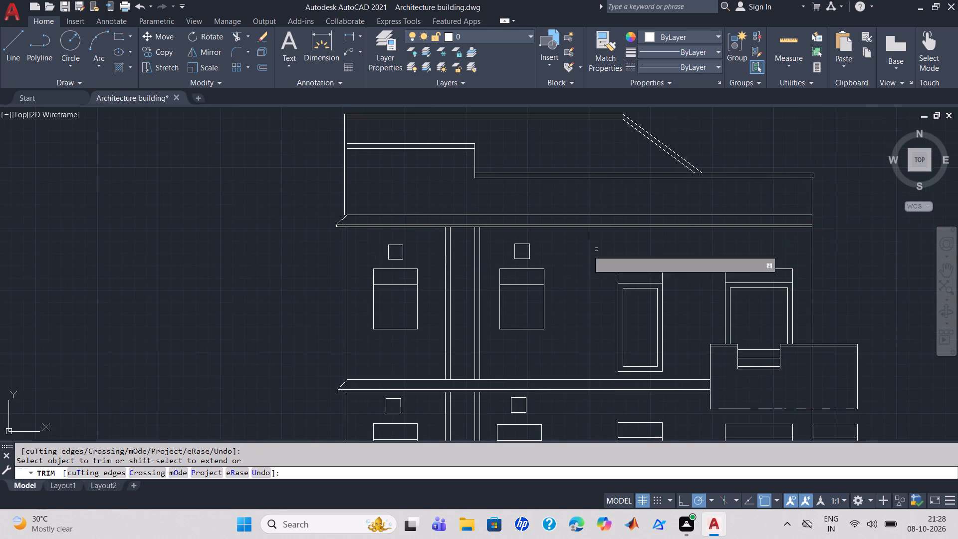
scroll(503, 244, up, 1)
scroll(353, 189, up, 1)
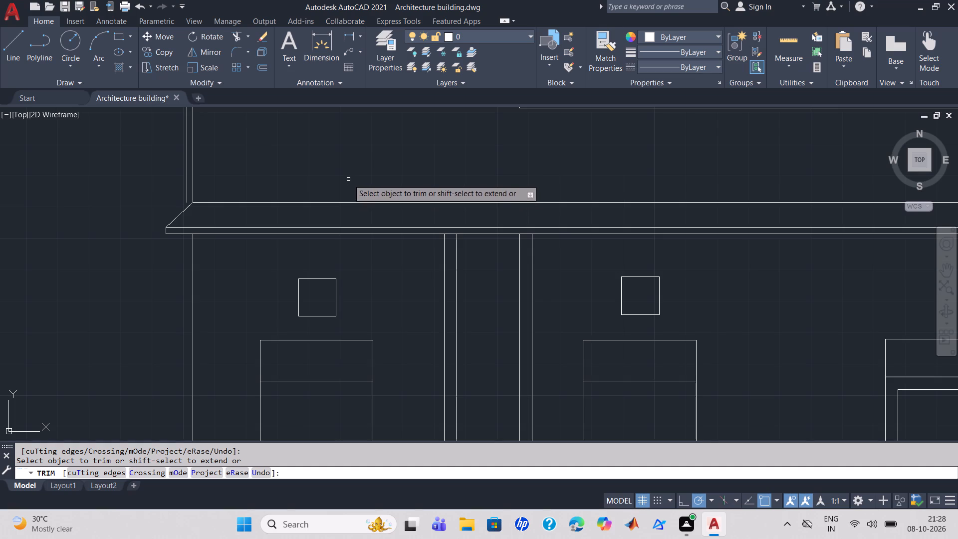
middle_drag(348, 178, 419, 365)
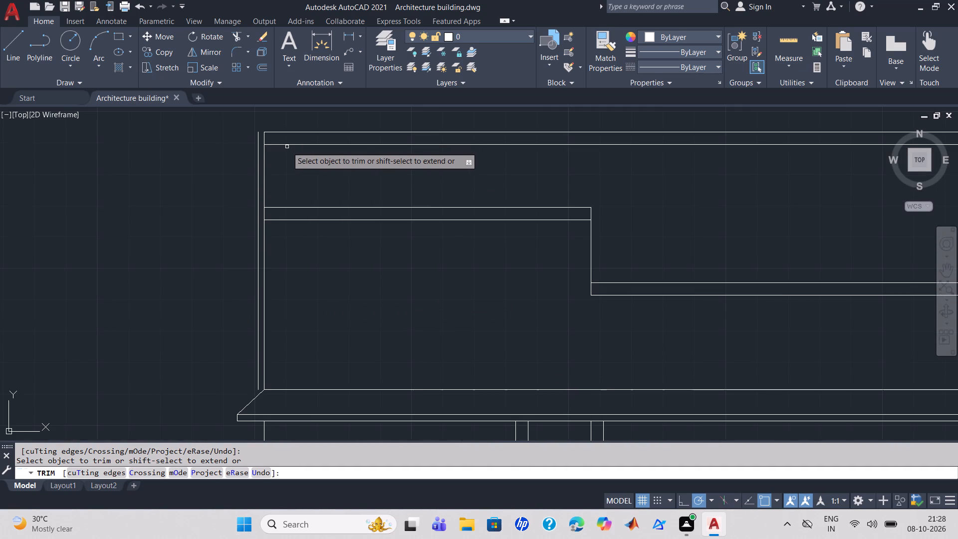
shift+click(286, 144)
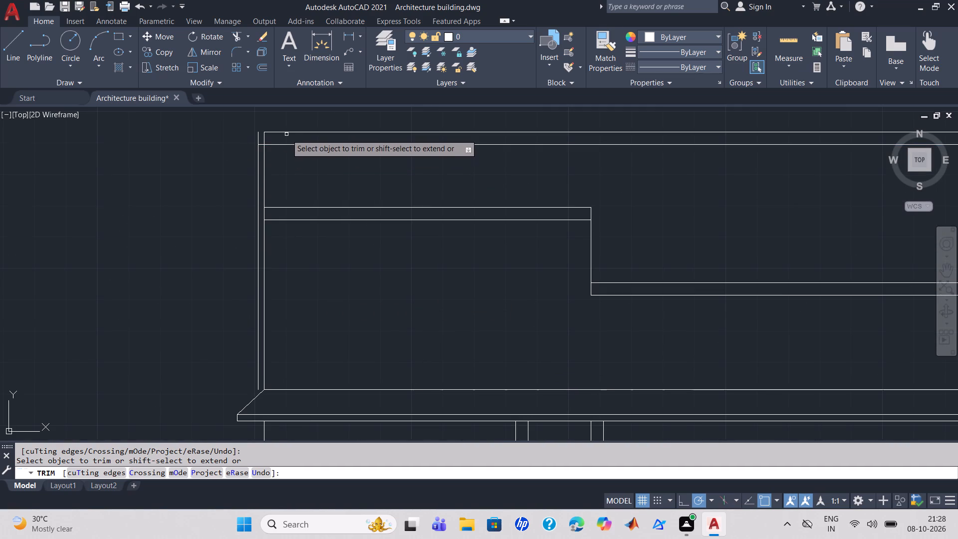
shift+click(286, 131)
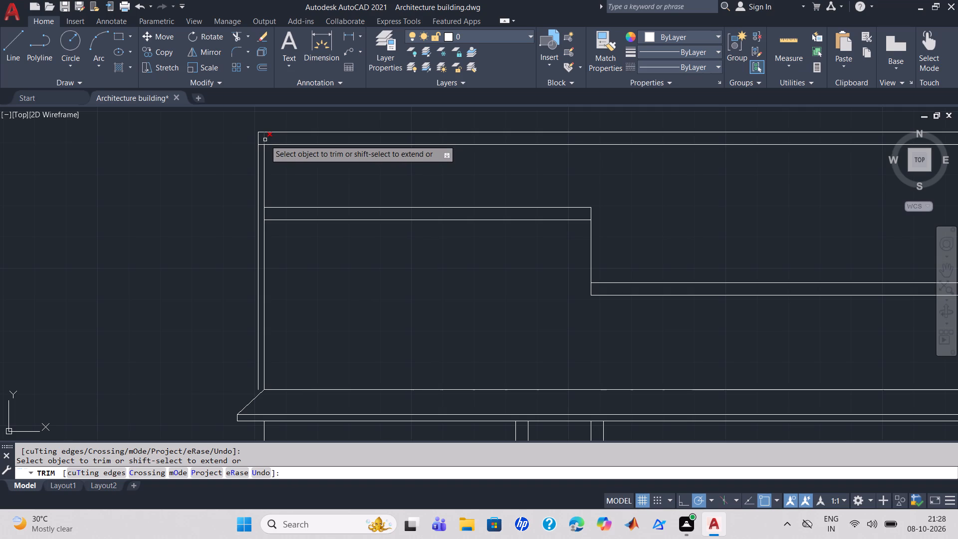
click(265, 140)
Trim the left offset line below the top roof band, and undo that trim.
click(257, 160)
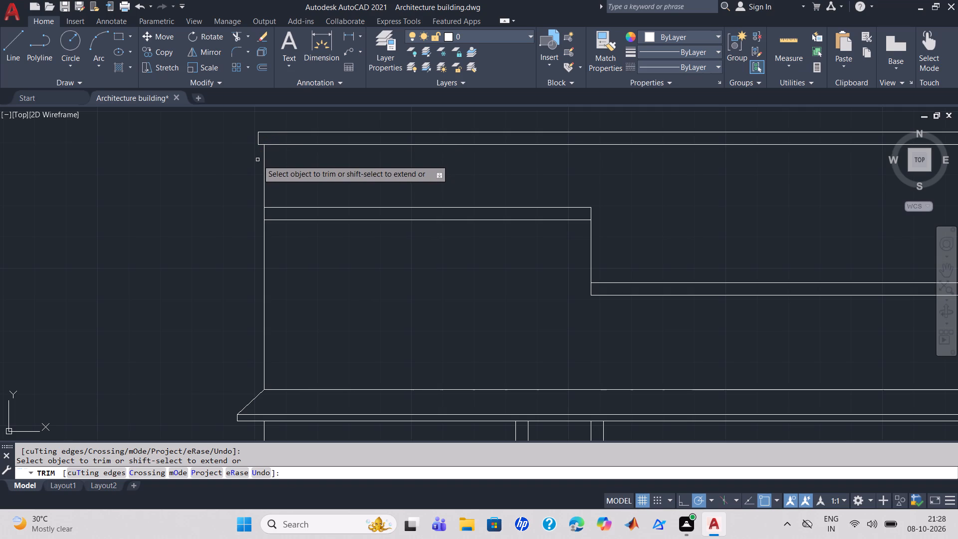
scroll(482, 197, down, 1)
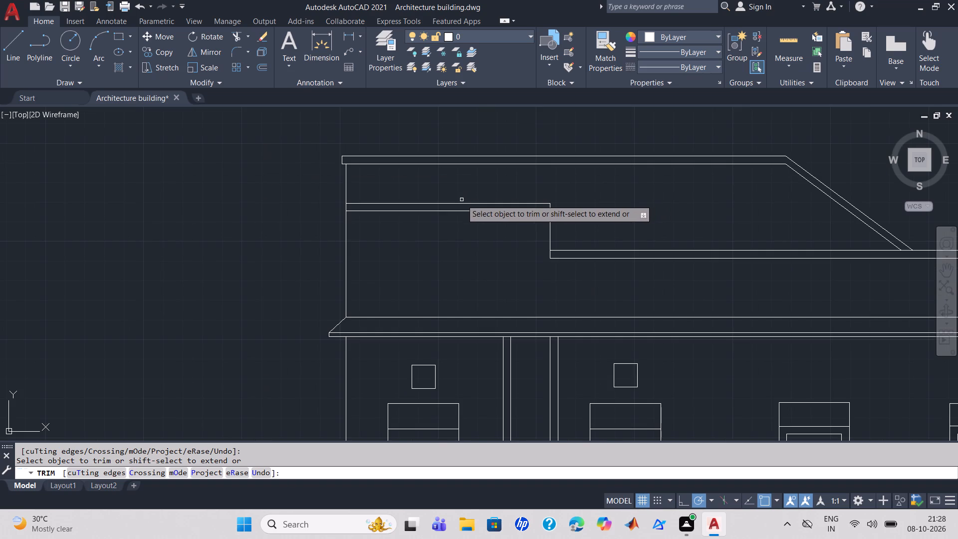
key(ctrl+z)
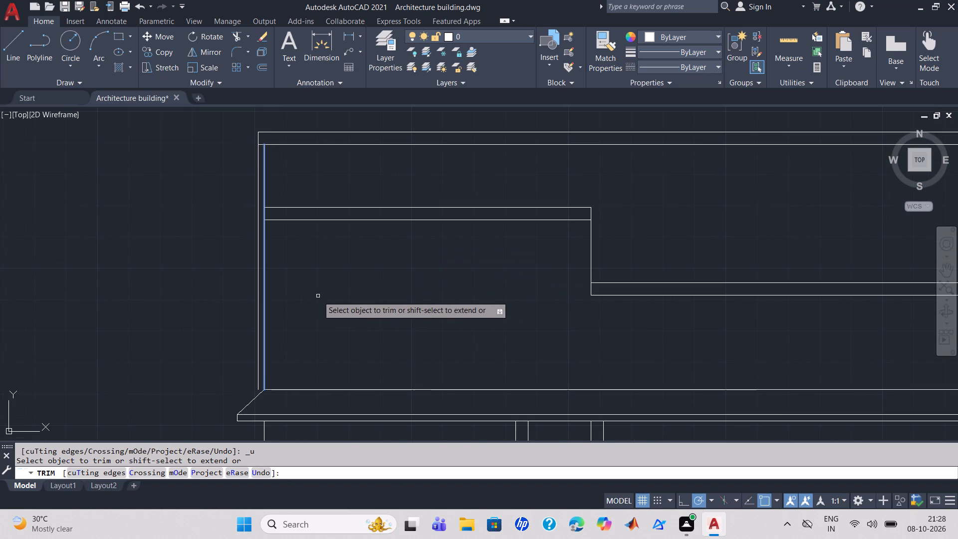
Extend the left lower parapet band's lines to the offset line, and trim the offset above and below it and the wall inside it.
shift+click(274, 222)
shift+click(276, 207)
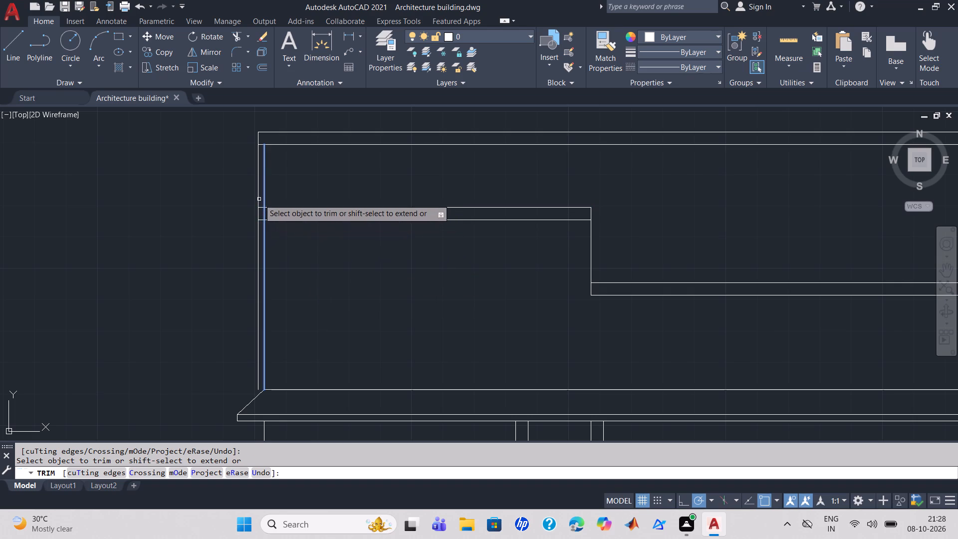
click(258, 199)
click(259, 259)
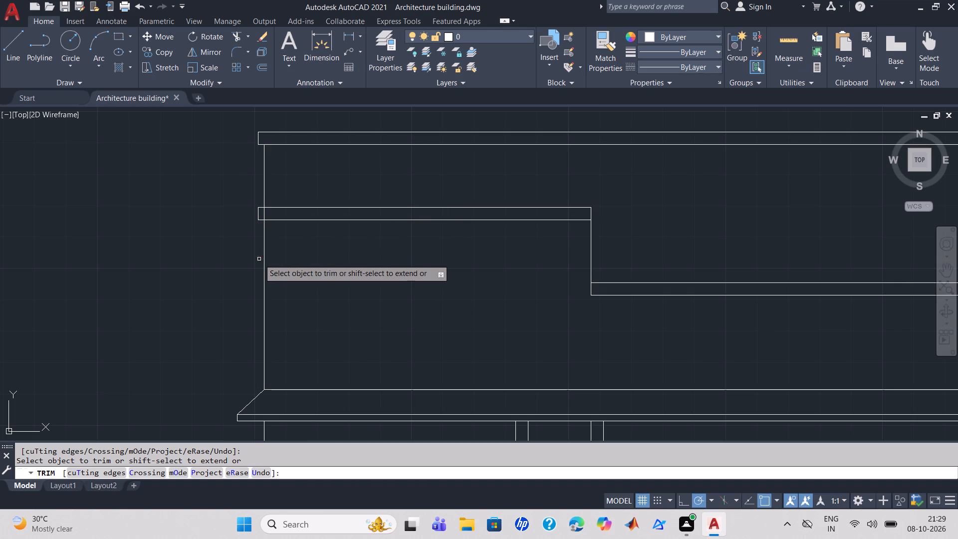
click(265, 213)
scroll(298, 226, down, 1)
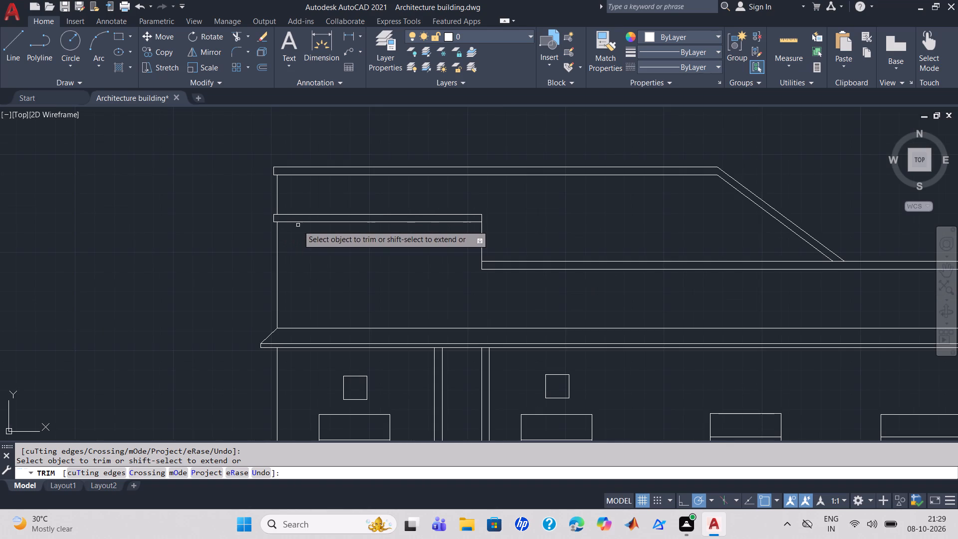
key(Escape)
scroll(251, 337, down, 1)
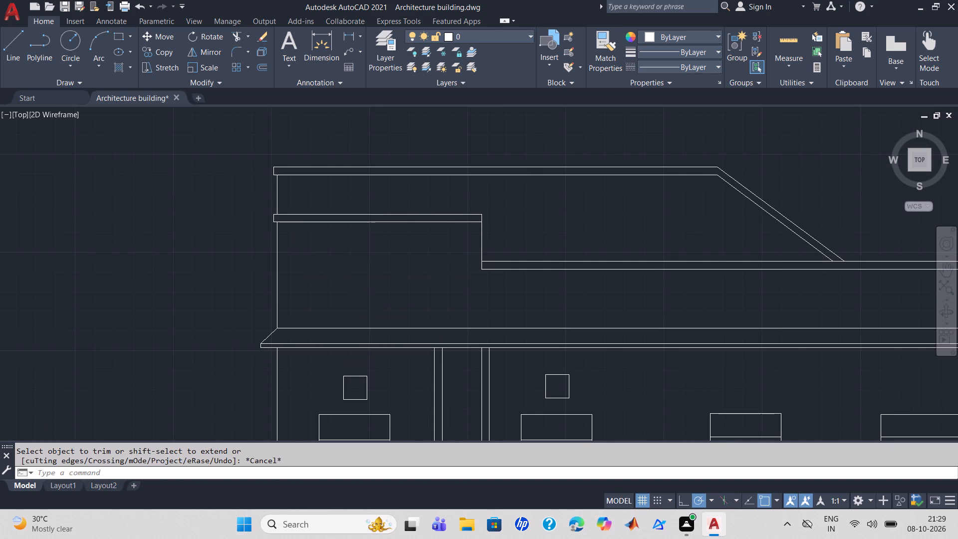
middle_drag(251, 337, 222, 251)
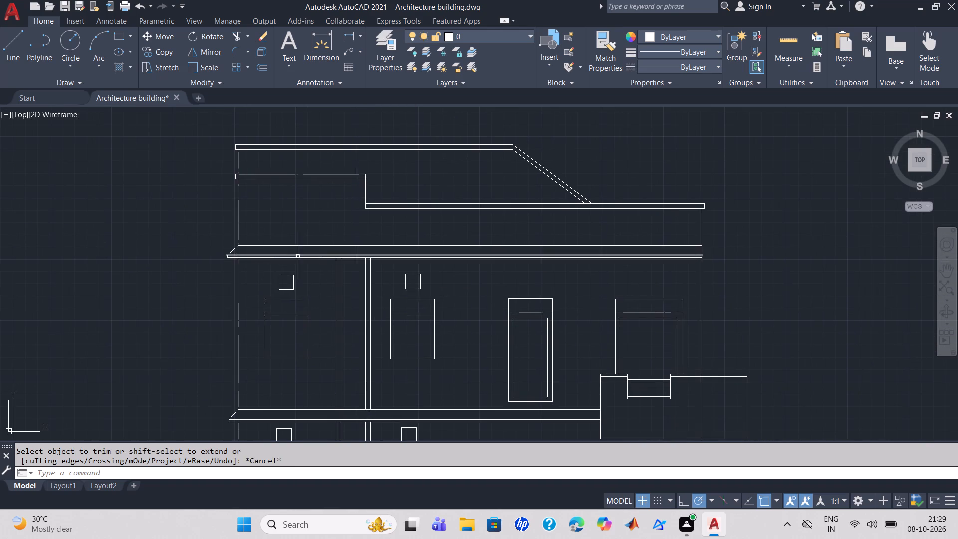
scroll(472, 198, down, 1)
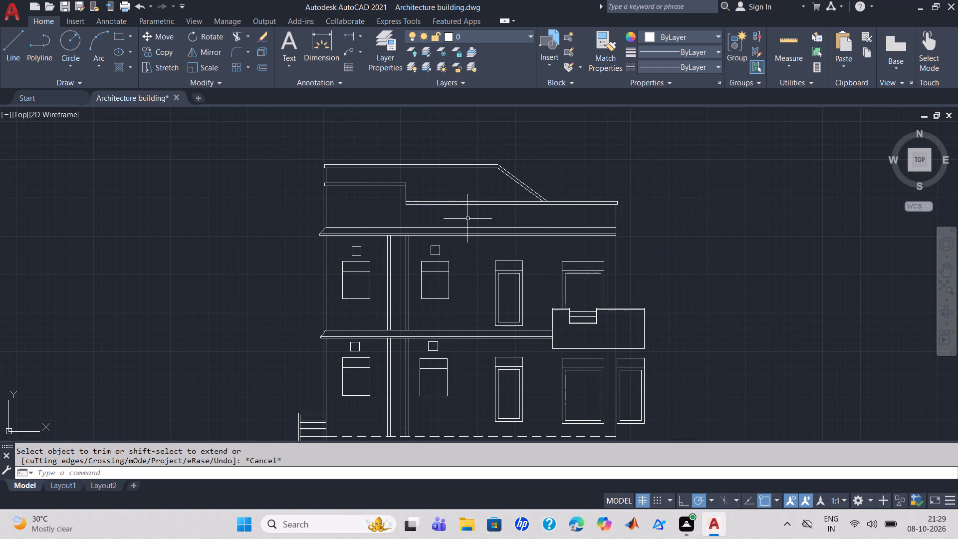
Offset the vertical step line between the left lower parapet band and the right parapet band by 2 to the right.
scroll(422, 205, up, 2)
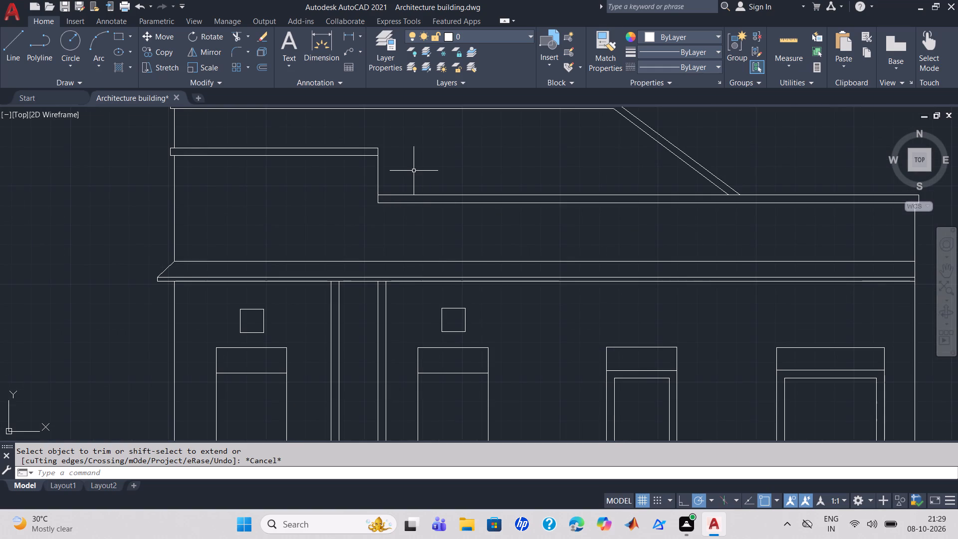
key(o)
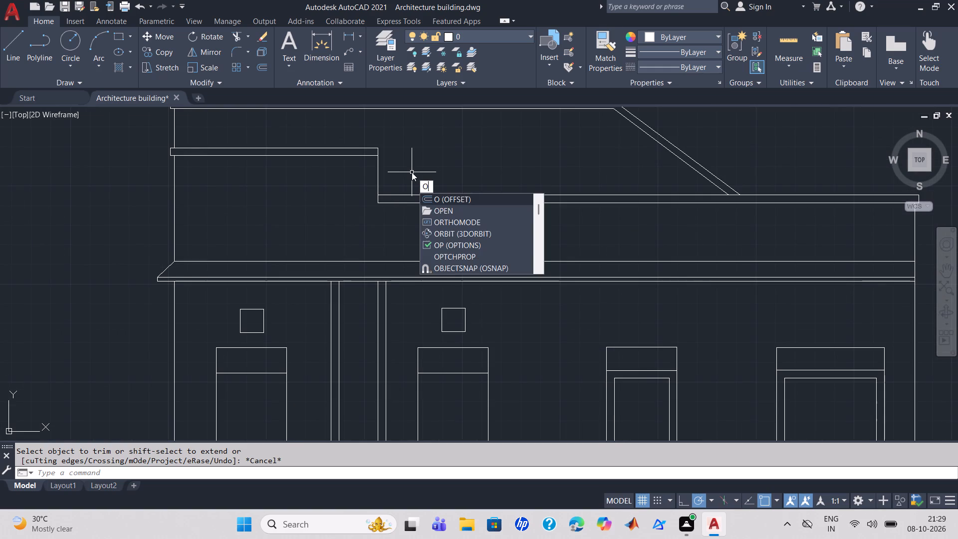
key(Return)
key(2)
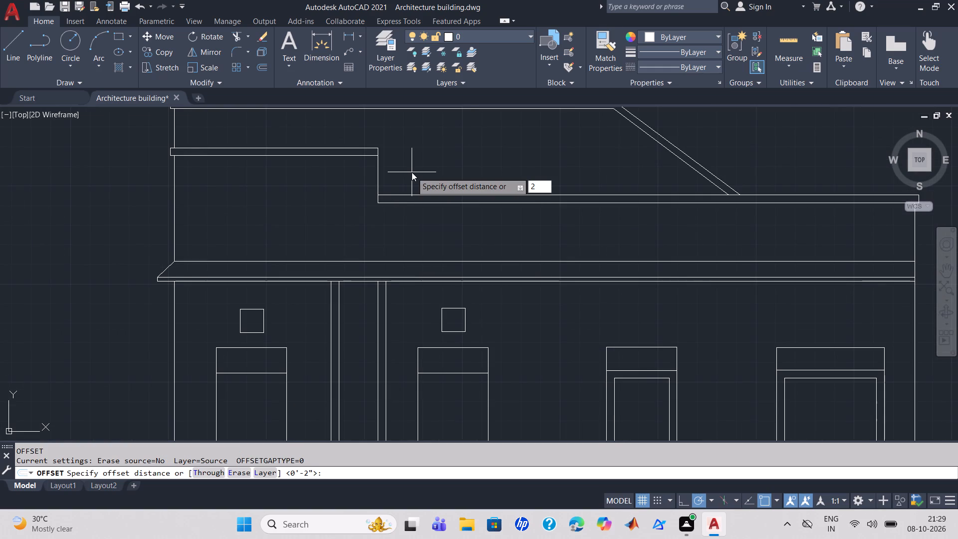
key(Return)
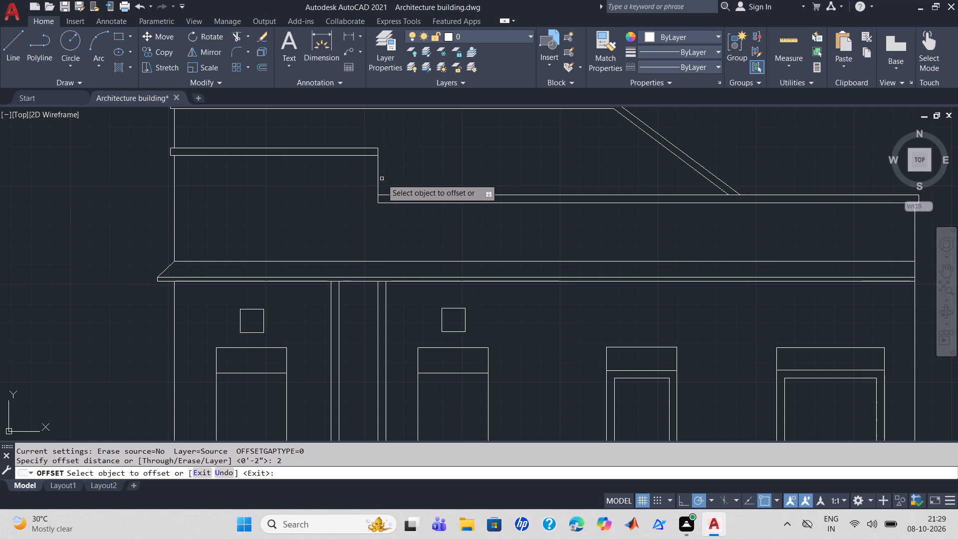
click(379, 182)
click(390, 179)
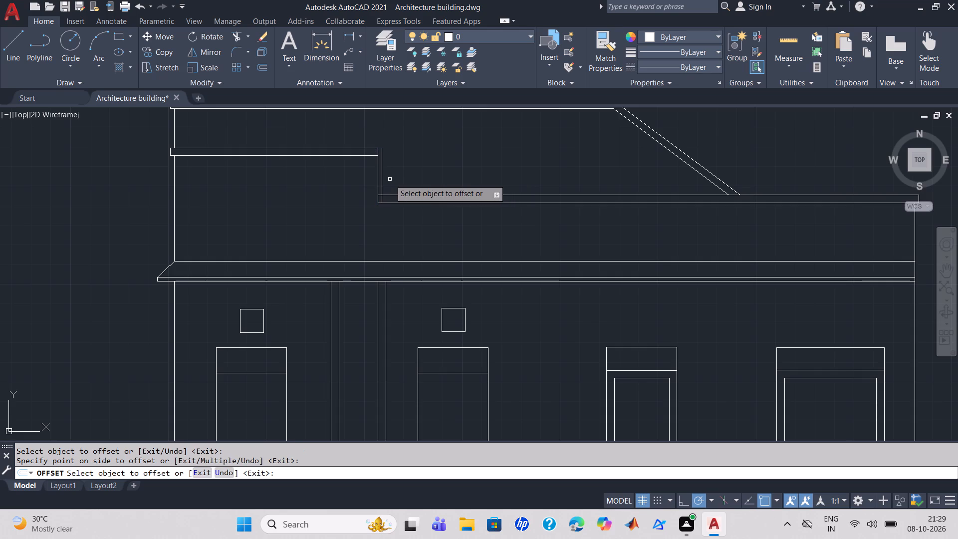
key(Escape)
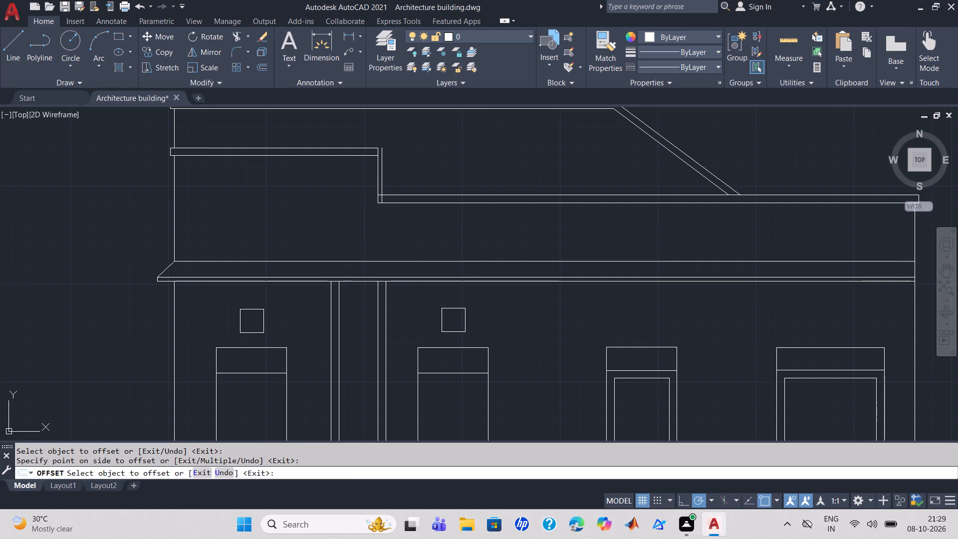
Extend the left lower parapet band's two lines to the offset line, trimming the offset below it and the step line inside it.
text(tr)
key(Return)
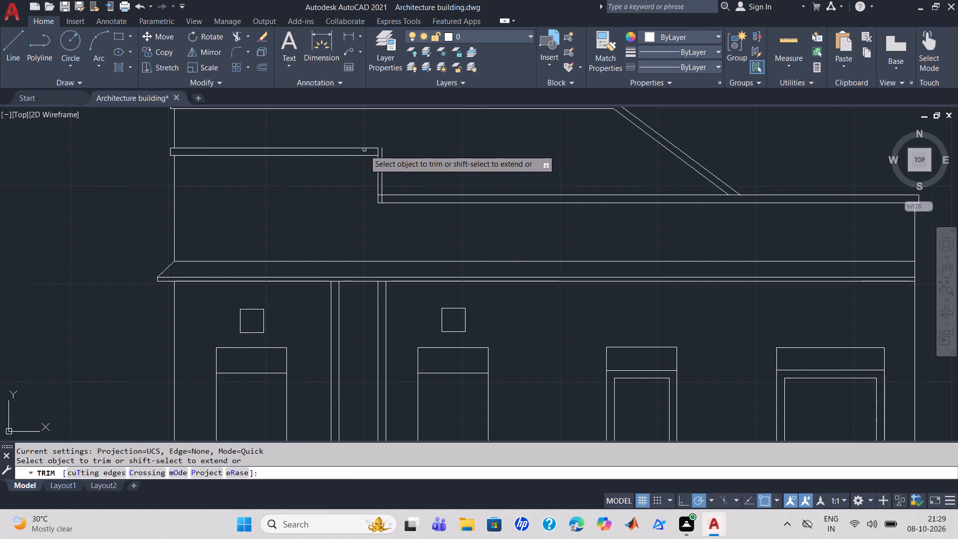
shift+click(364, 148)
shift+click(362, 156)
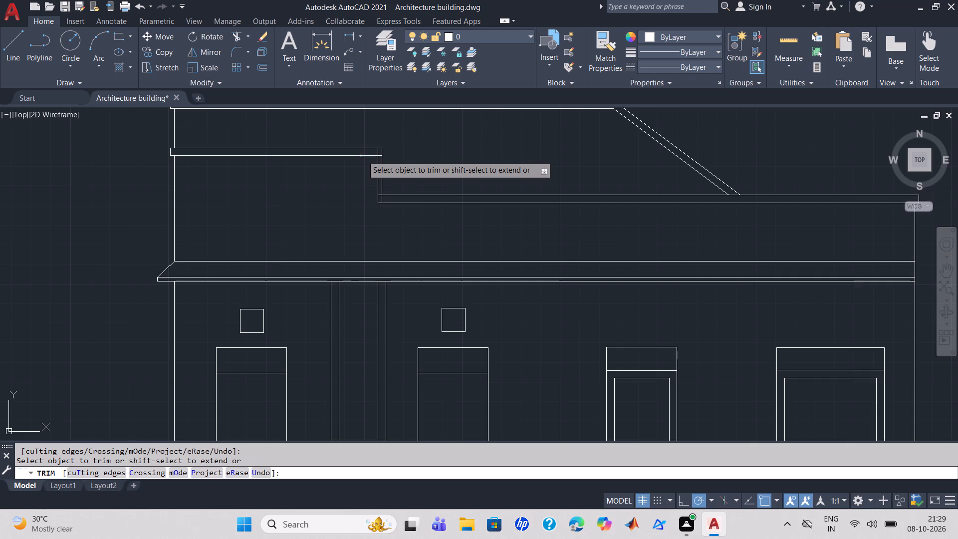
scroll(362, 156, up, 1)
click(393, 172)
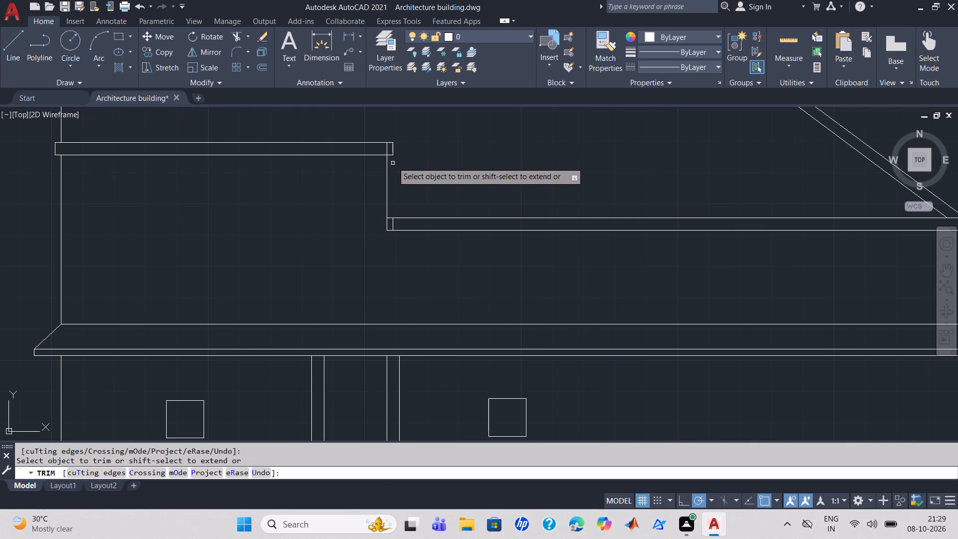
click(388, 149)
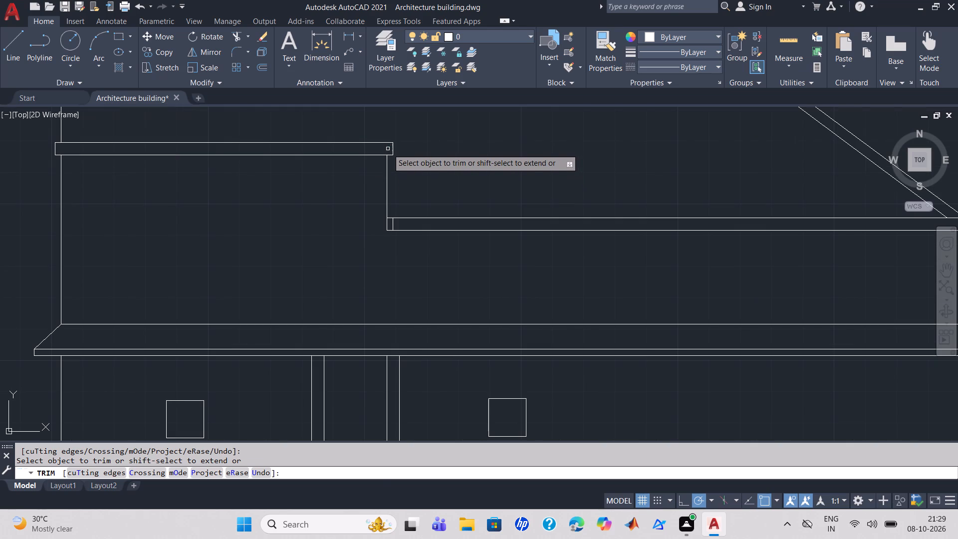
click(394, 223)
Offset the balcony's right vertical edge outward by 2.
scroll(407, 200, down, 2)
scroll(407, 200, up, 1)
scroll(407, 199, down, 2)
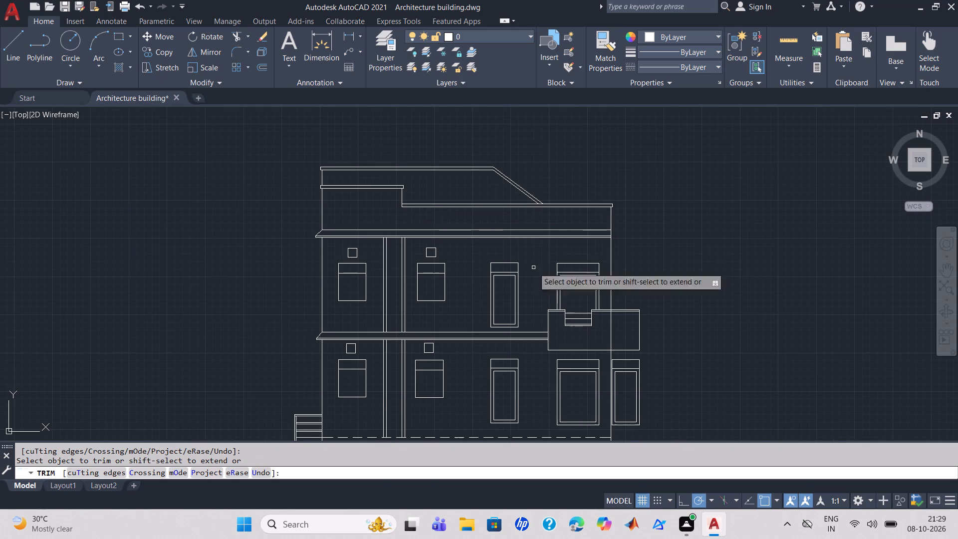
middle_drag(874, 352, 686, 303)
scroll(874, 352, down, 1)
scroll(573, 273, up, 1)
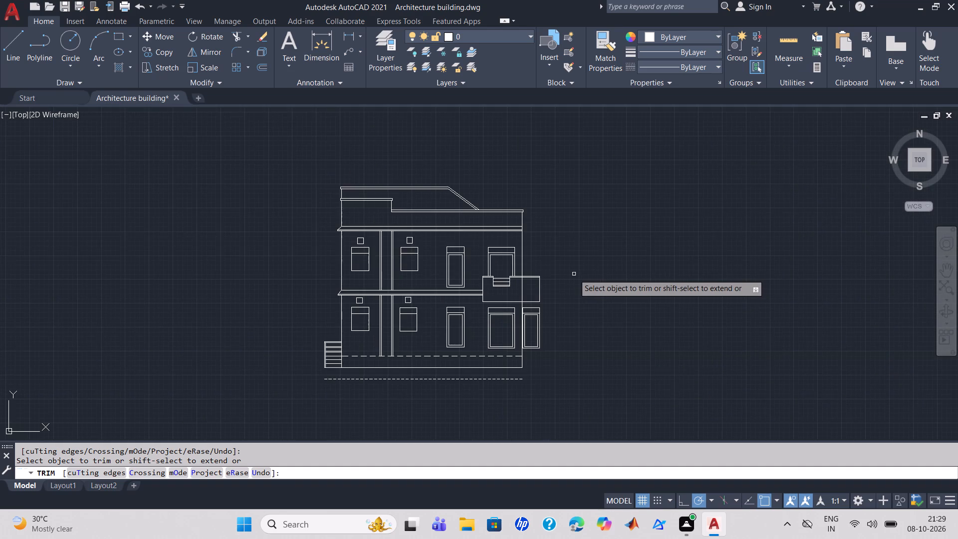
scroll(574, 274, up, 1)
scroll(573, 273, down, 2)
scroll(573, 273, up, 2)
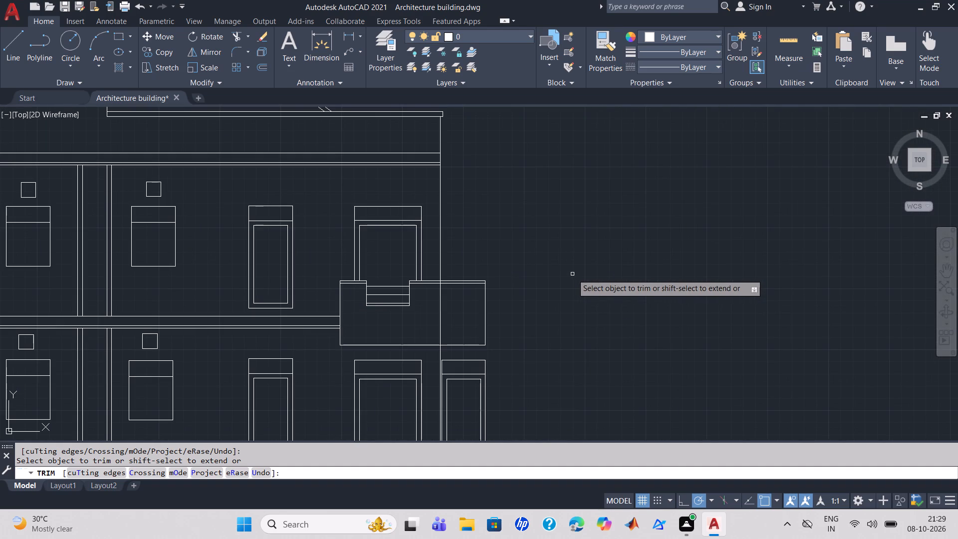
key(Escape)
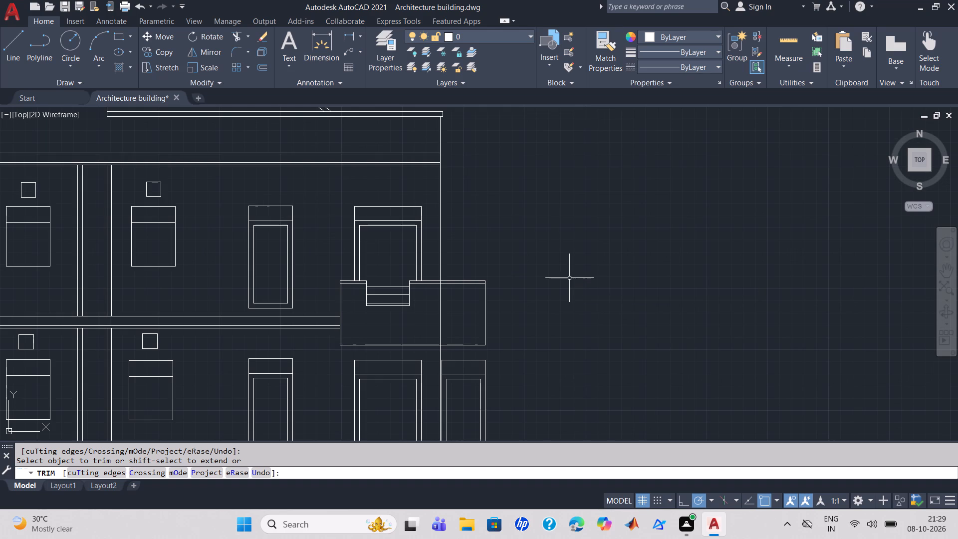
key(o)
key(Return)
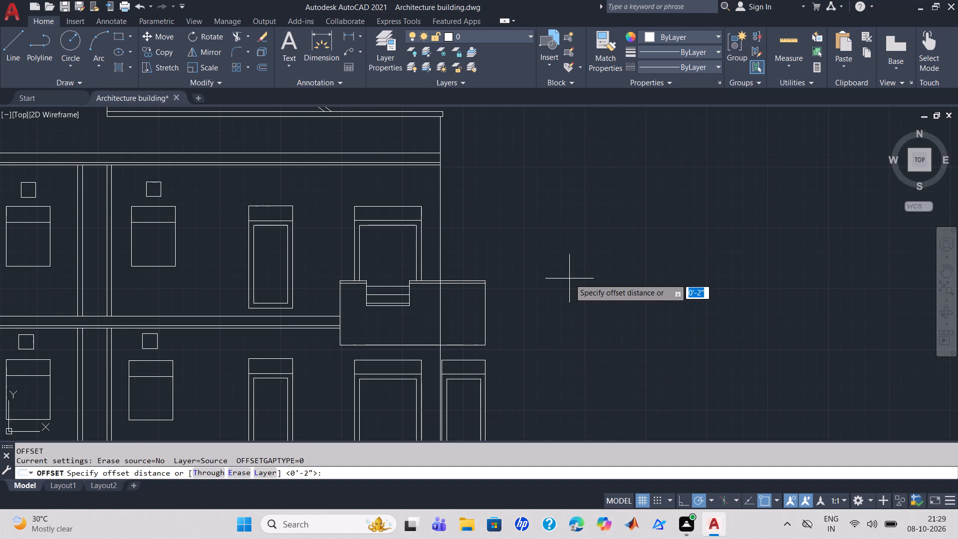
key(2)
key(Return)
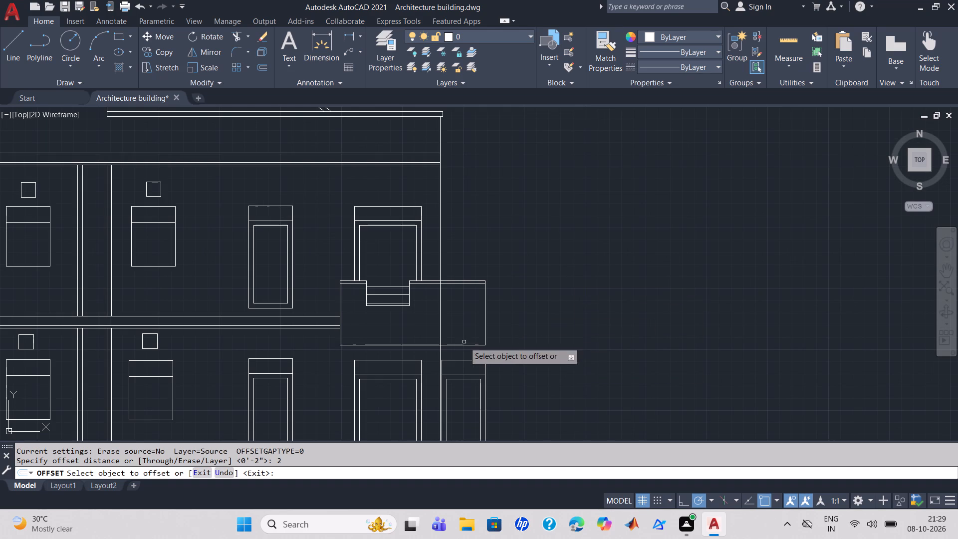
click(485, 320)
click(505, 315)
key(Escape)
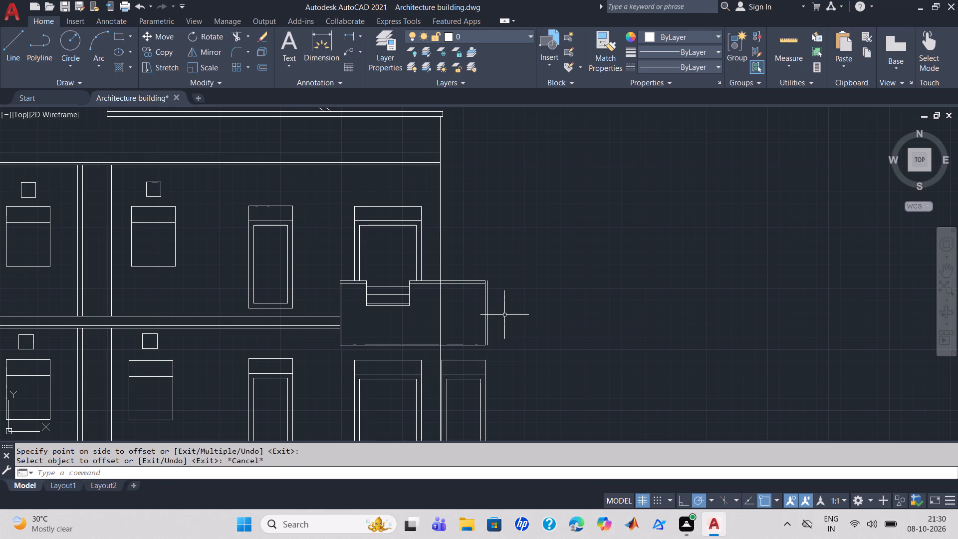
Extend the balcony top band's two lines to the offset line, trimming the offset below the band and the balcony edge inside it.
text(tr)
key(Return)
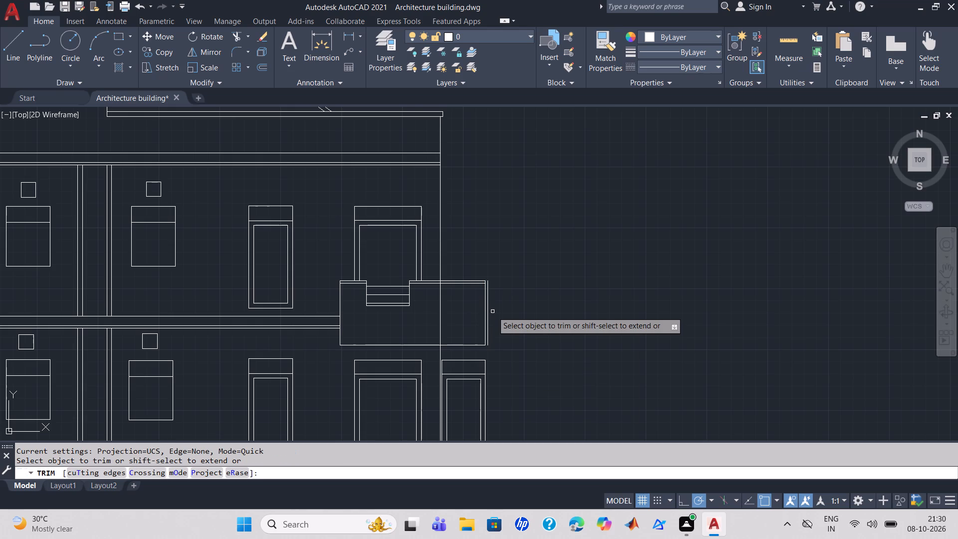
scroll(492, 311, up, 5)
scroll(457, 221, down, 3)
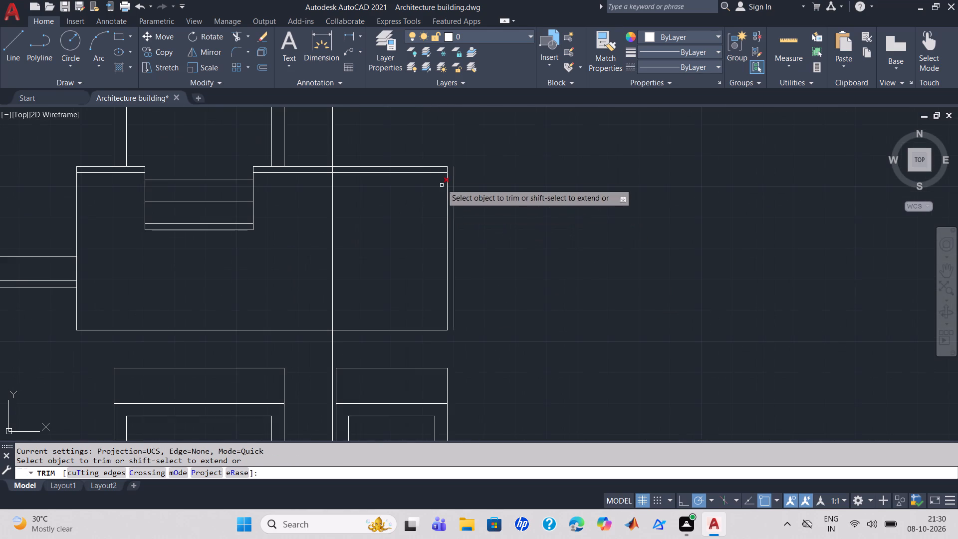
shift+click(437, 173)
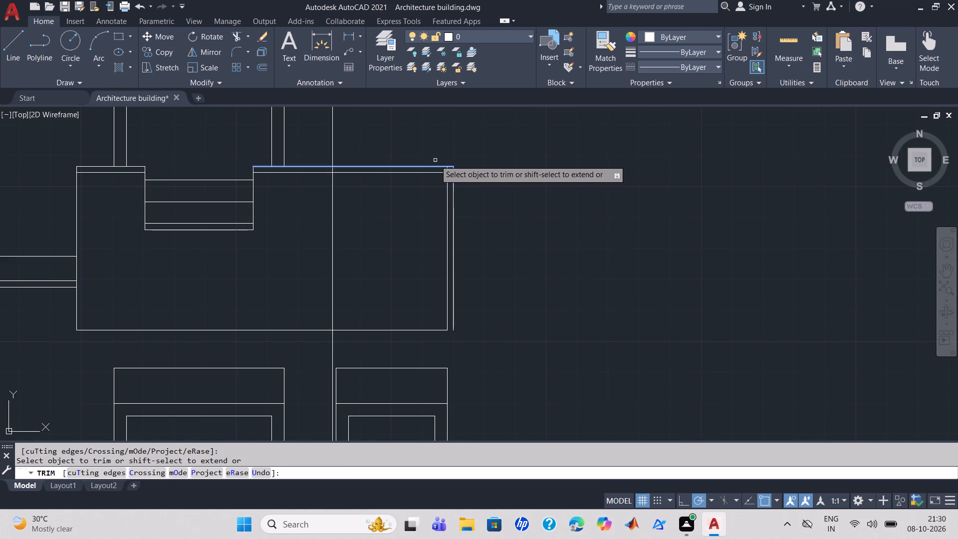
shift+click(436, 167)
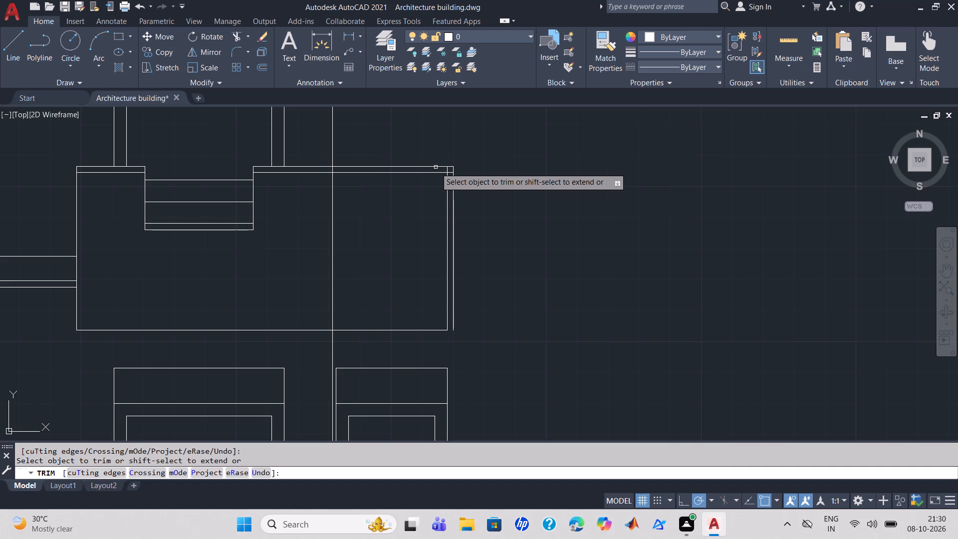
click(456, 182)
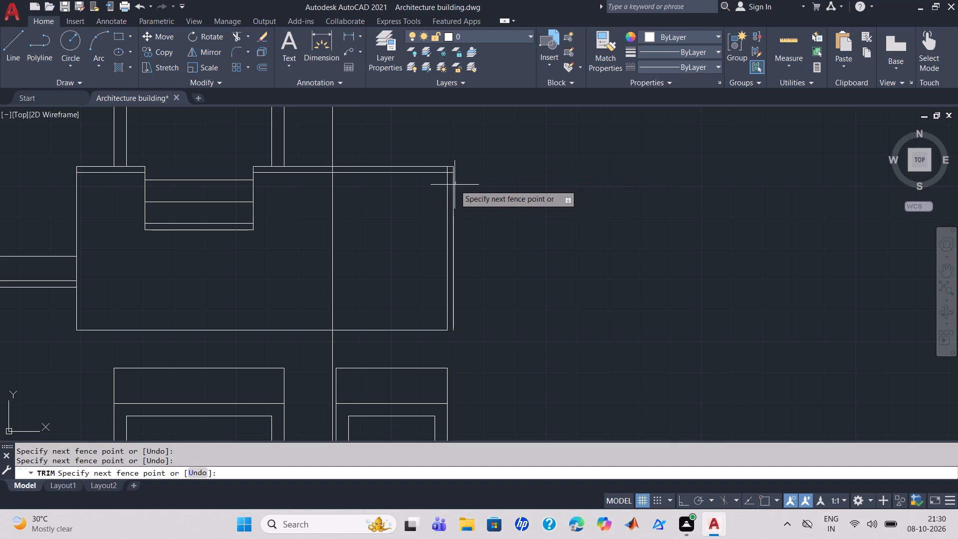
click(452, 202)
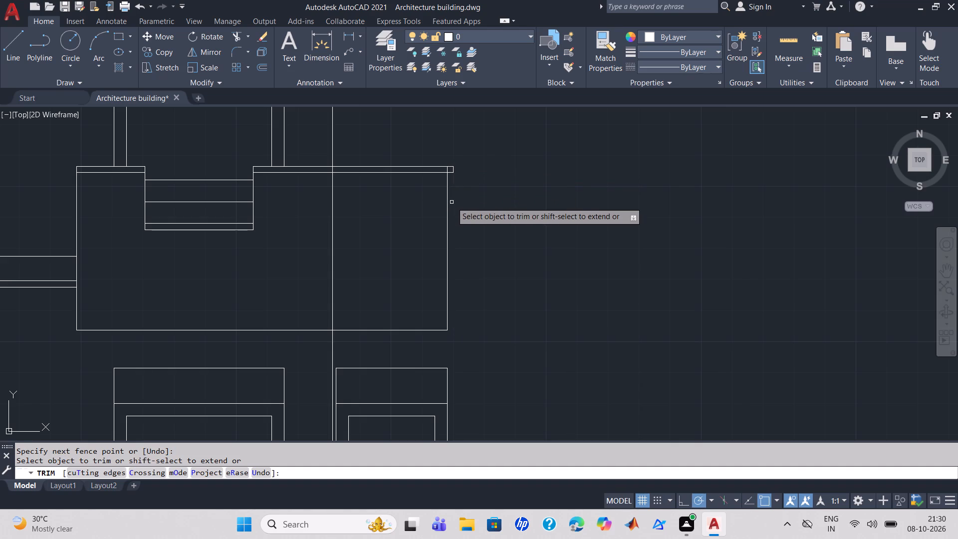
scroll(452, 197, up, 2)
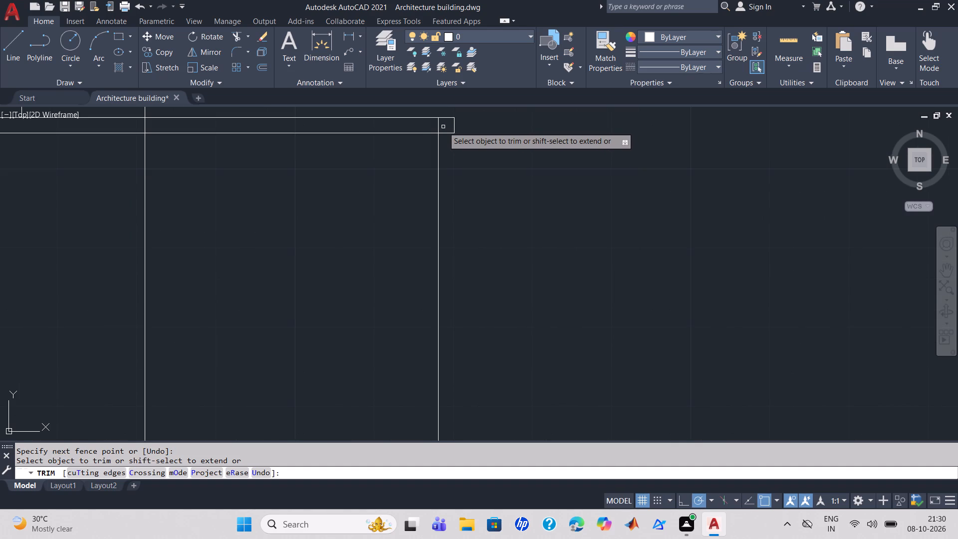
click(439, 127)
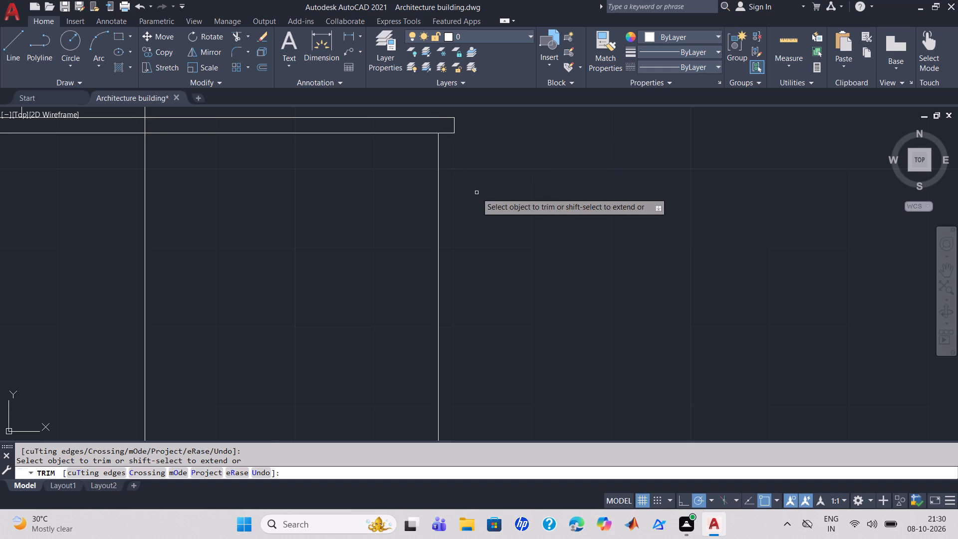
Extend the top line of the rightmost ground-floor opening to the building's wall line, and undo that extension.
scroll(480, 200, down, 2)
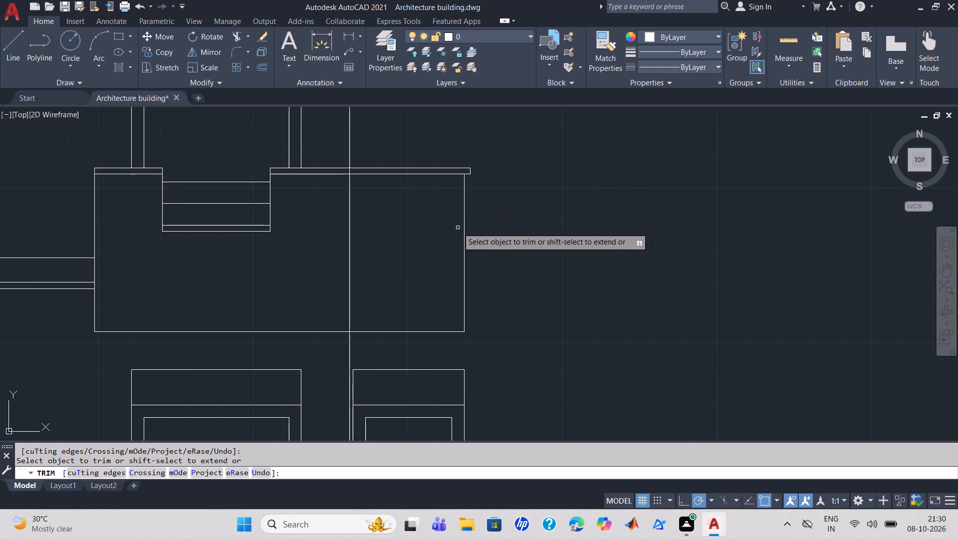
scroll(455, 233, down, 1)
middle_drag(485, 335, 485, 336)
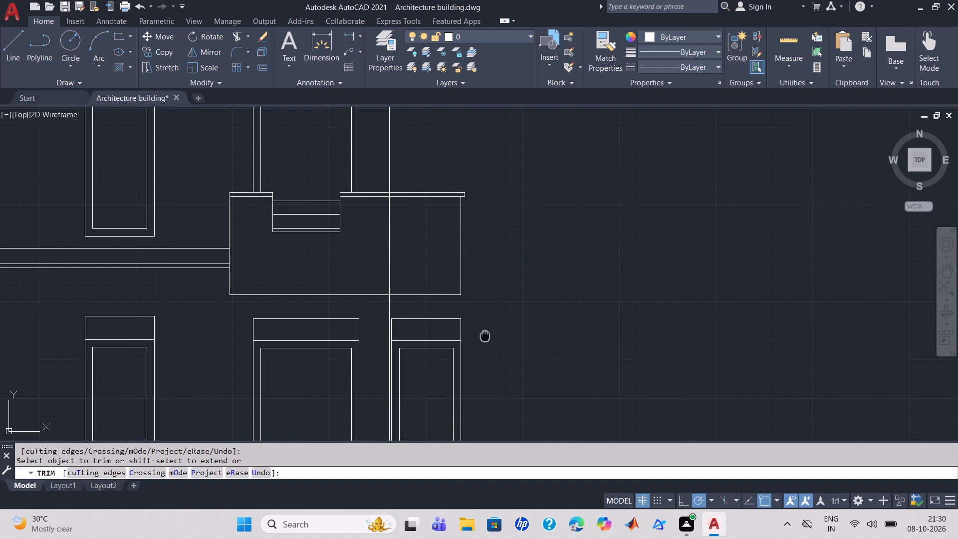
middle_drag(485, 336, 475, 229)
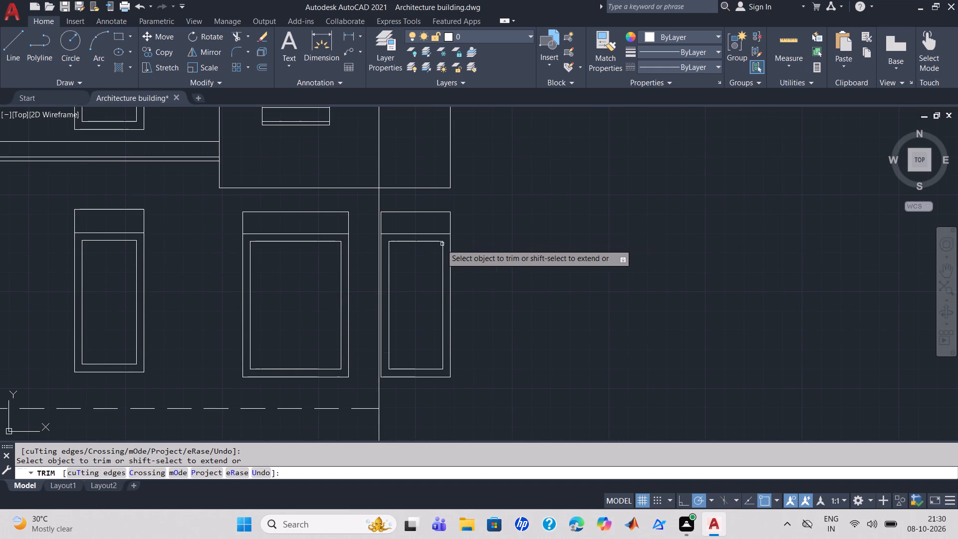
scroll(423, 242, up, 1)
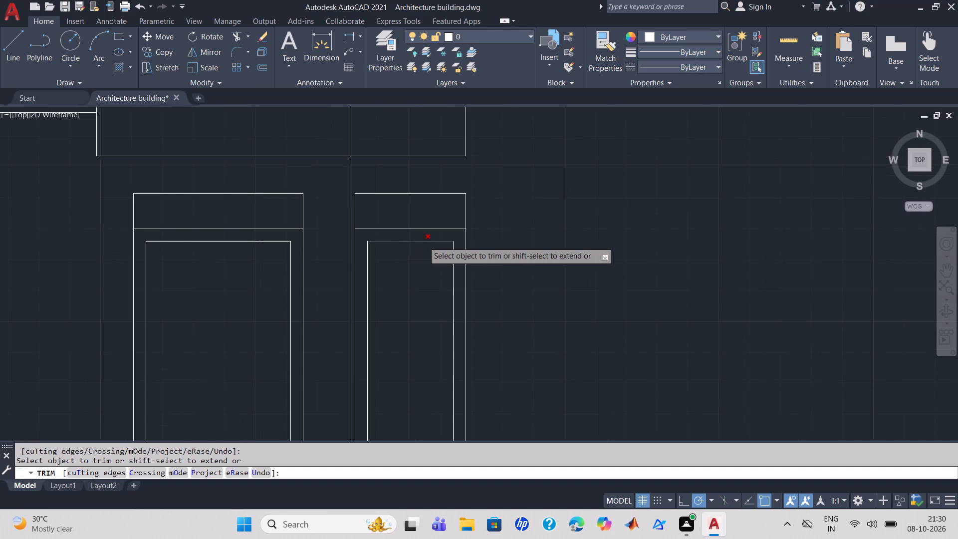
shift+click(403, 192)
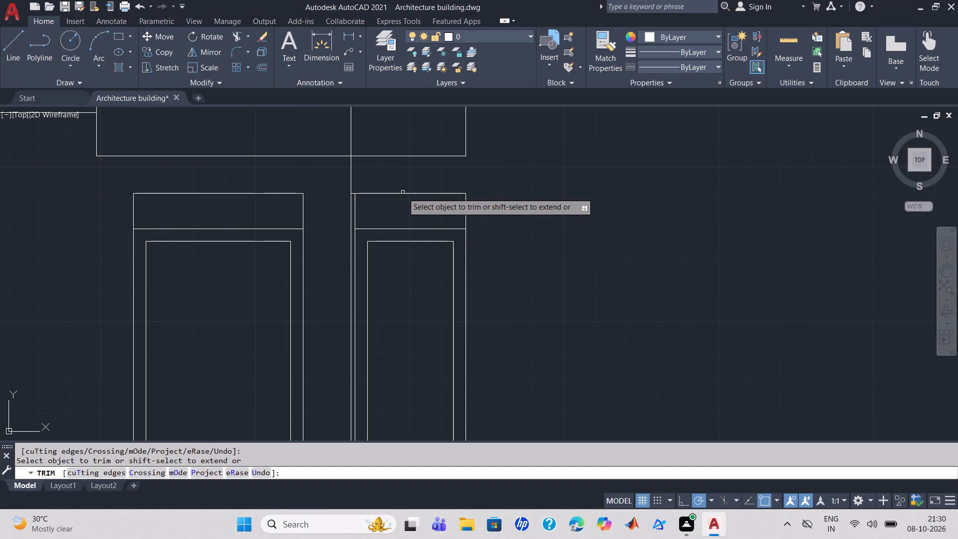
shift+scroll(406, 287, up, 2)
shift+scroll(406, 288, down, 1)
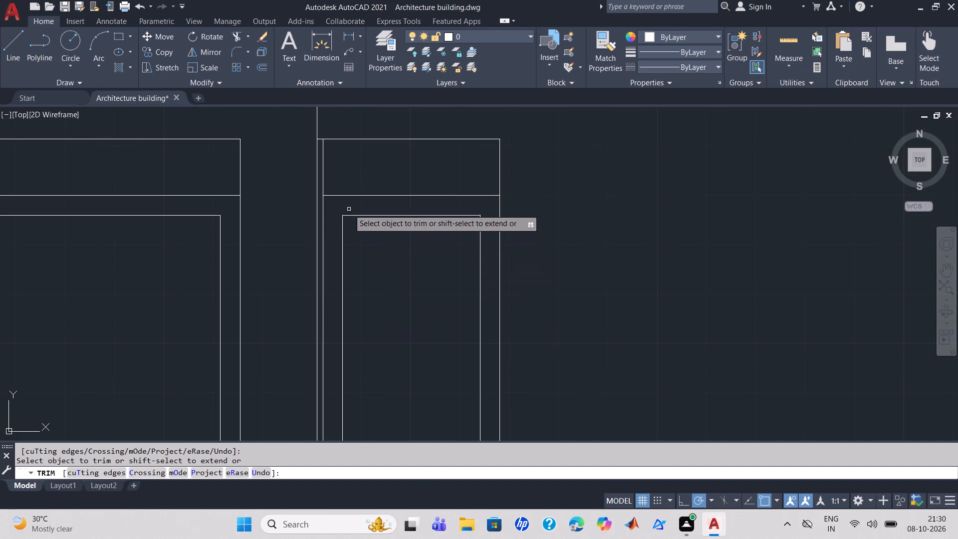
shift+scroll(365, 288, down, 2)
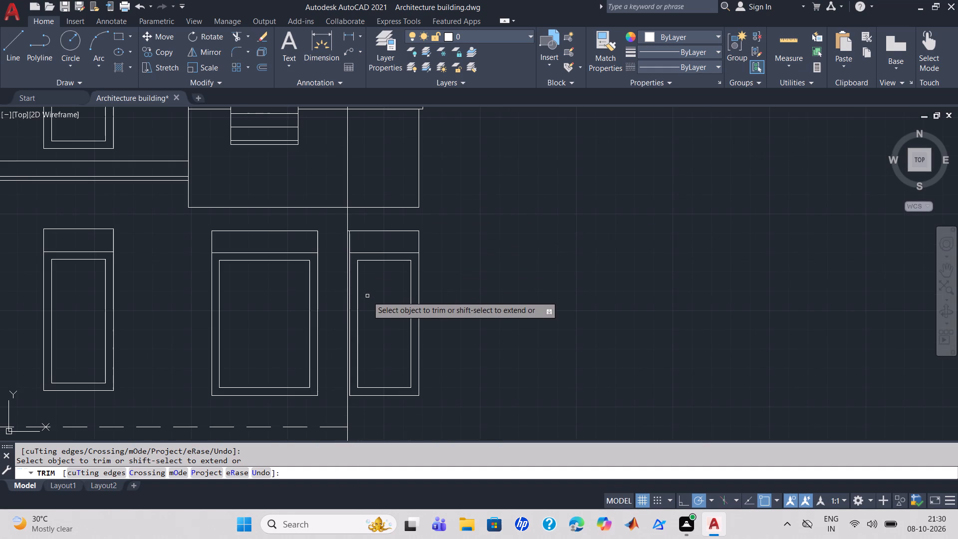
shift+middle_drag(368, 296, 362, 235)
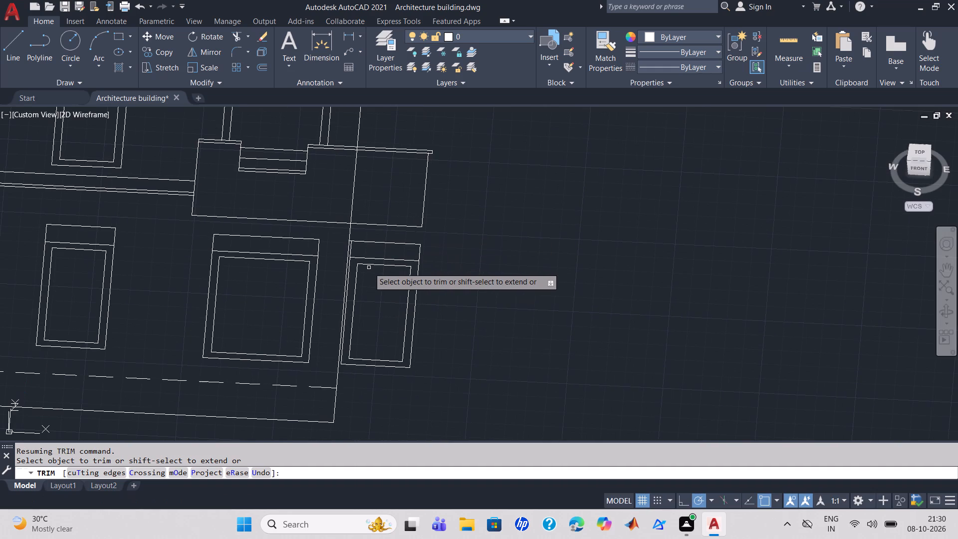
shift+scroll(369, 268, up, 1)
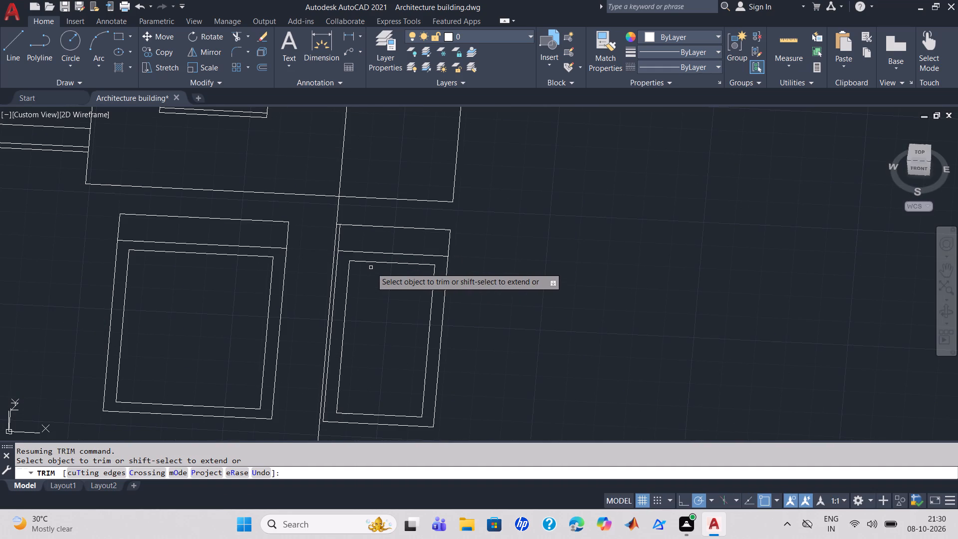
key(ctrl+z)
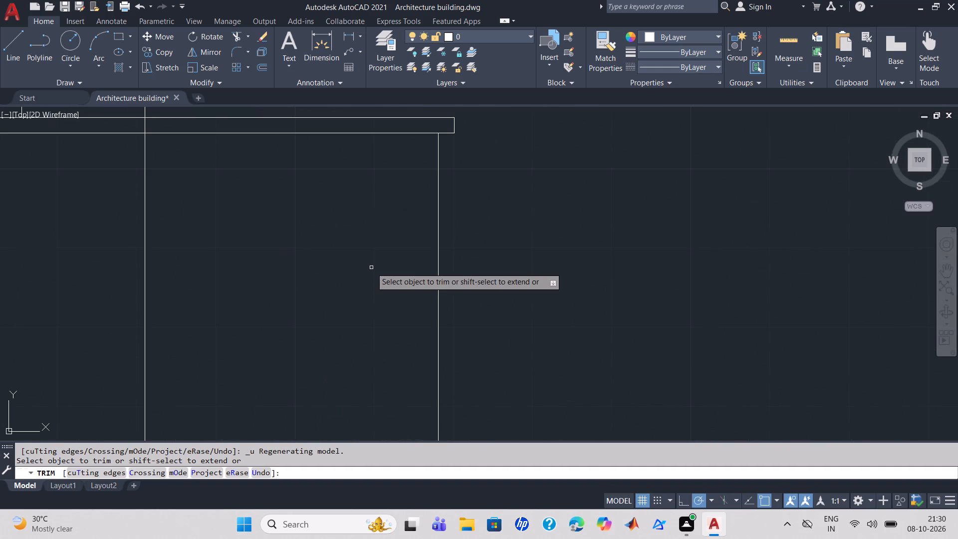
Extend the rightmost ground-floor opening's top, bottom and lintel lines to the building's wall line, trimming away its old left edge.
scroll(371, 268, down, 2)
scroll(463, 327, down, 1)
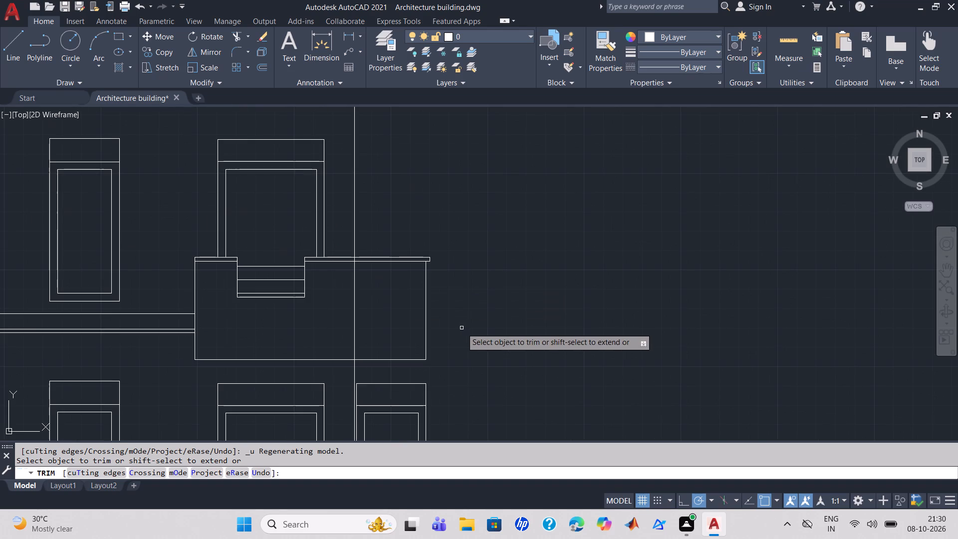
middle_drag(462, 328, 378, 126)
scroll(417, 212, up, 1)
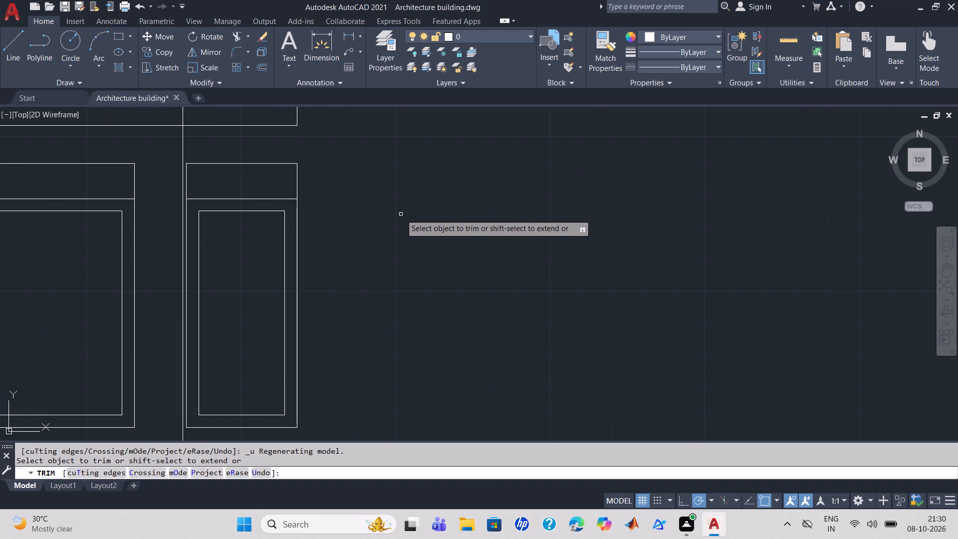
shift+click(252, 163)
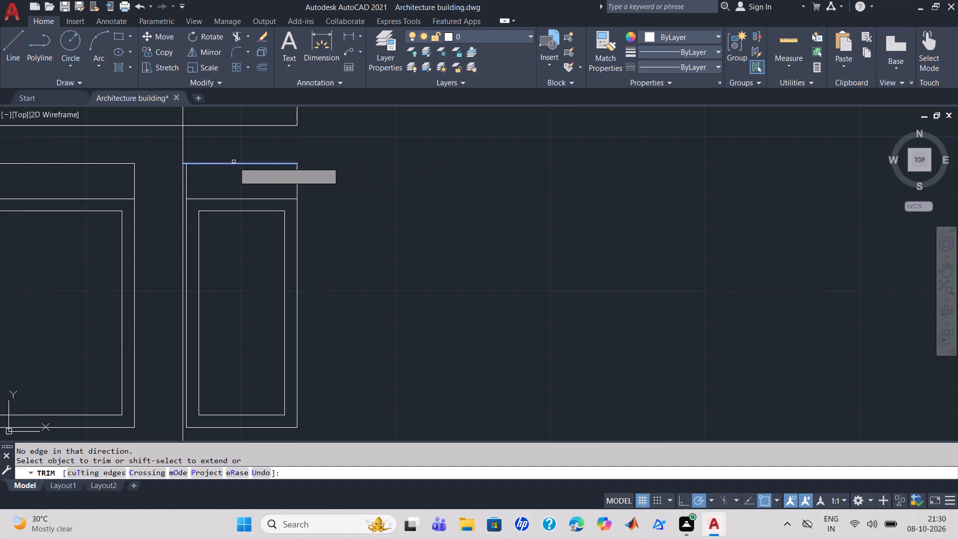
shift+click(232, 165)
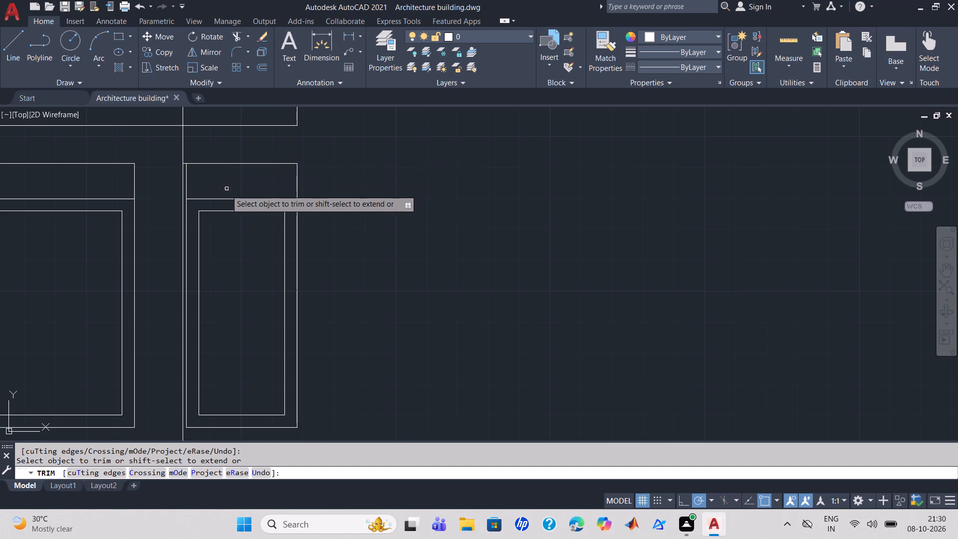
shift+click(211, 430)
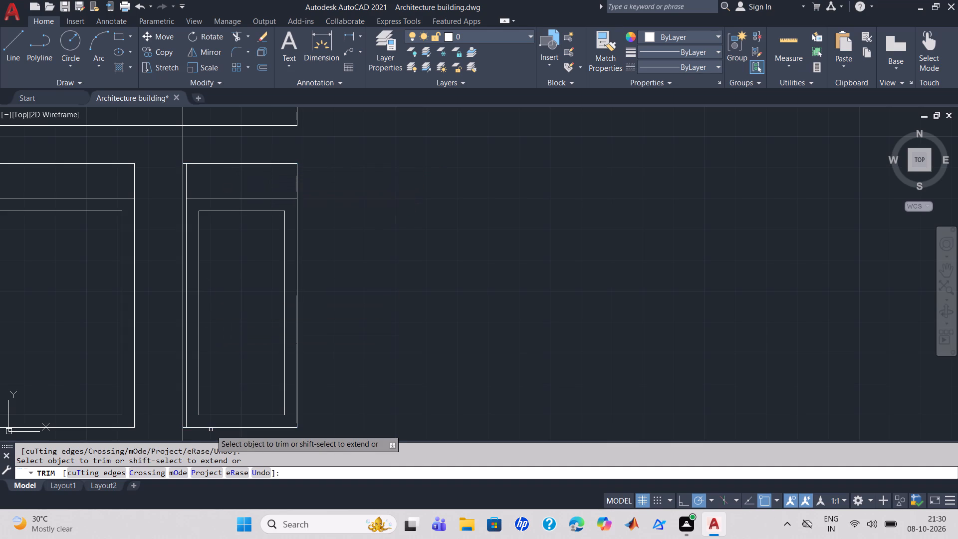
scroll(198, 405, up, 1)
click(179, 399)
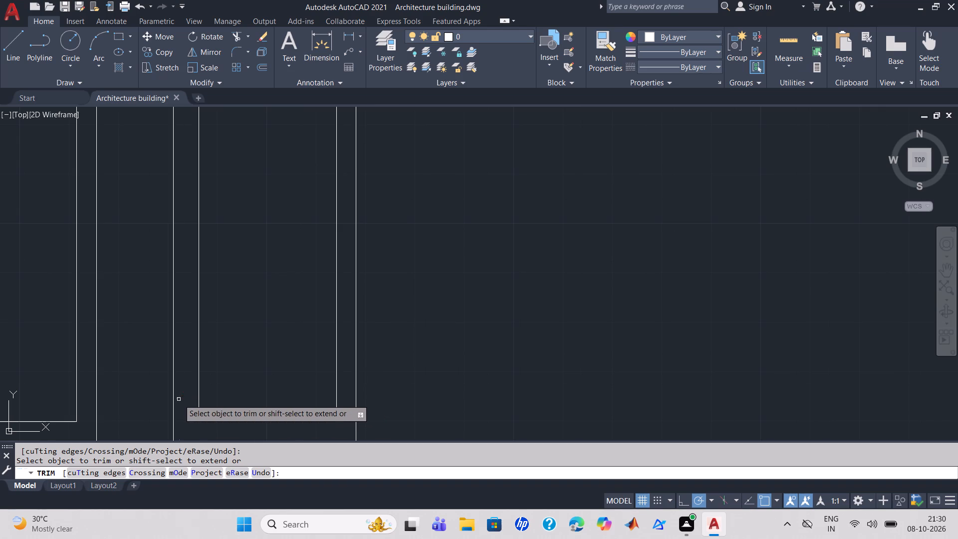
scroll(203, 374, down, 2)
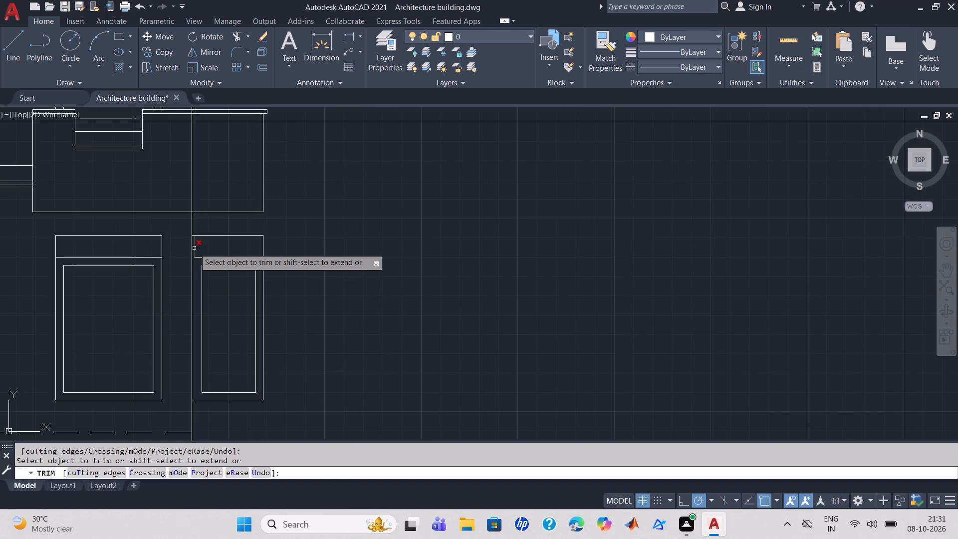
click(194, 248)
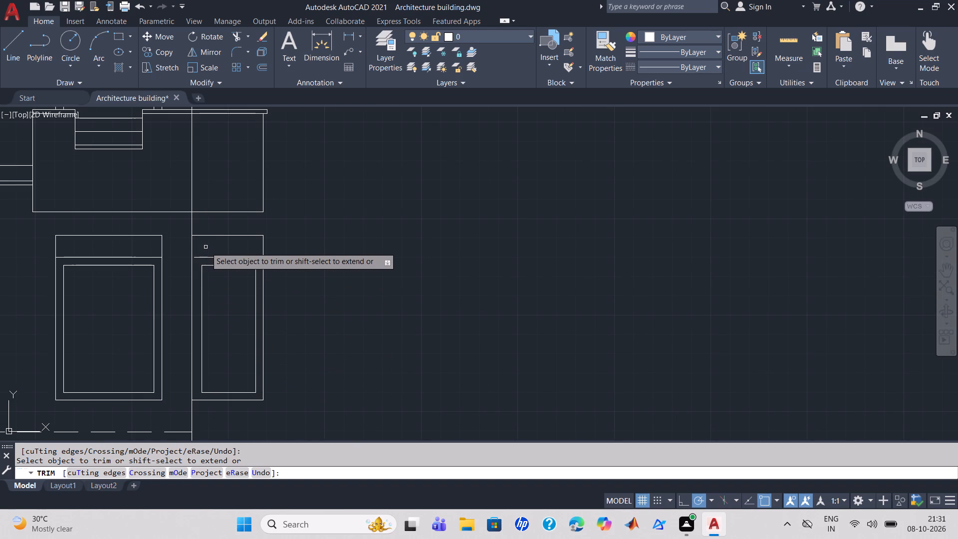
shift+click(208, 258)
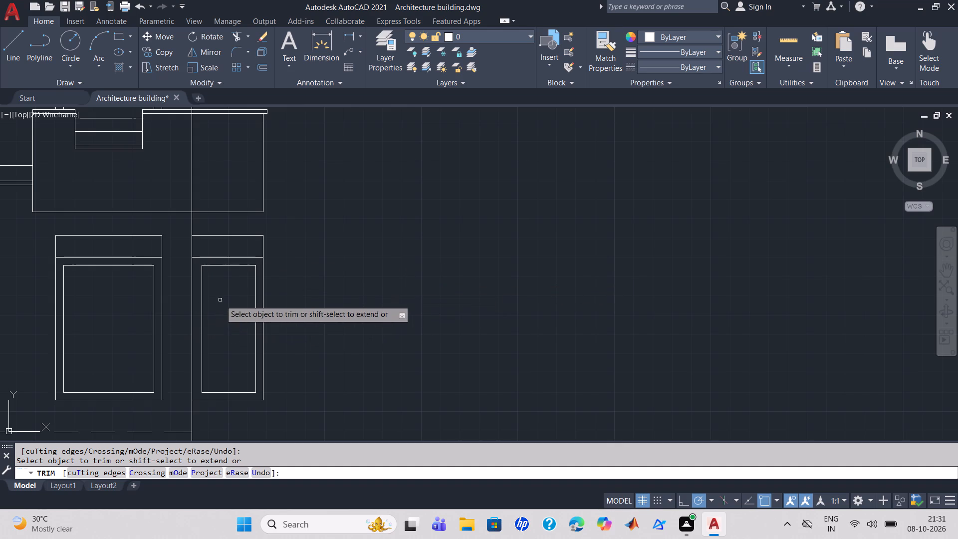
key(Escape)
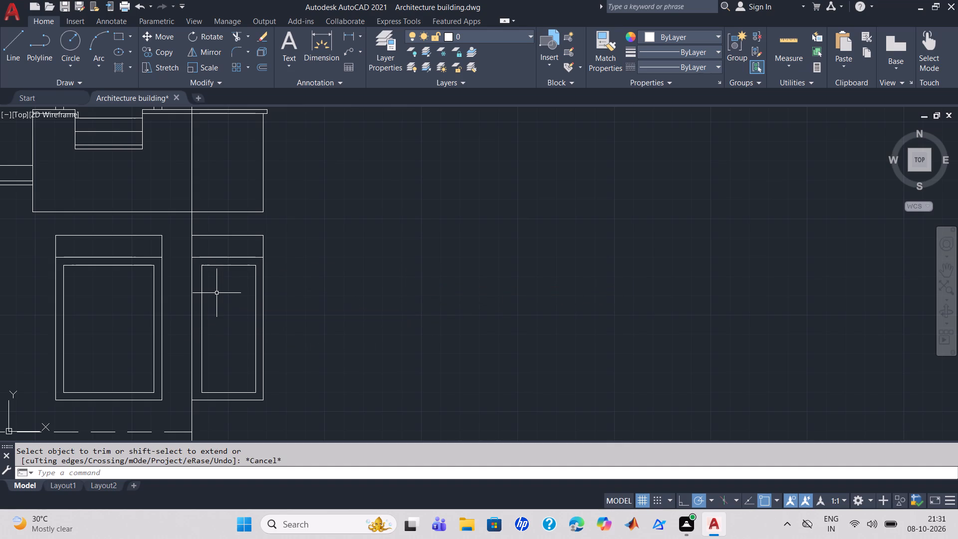
Offset the left edge of that opening's inner frame outward by 2.
key(o)
key(Return)
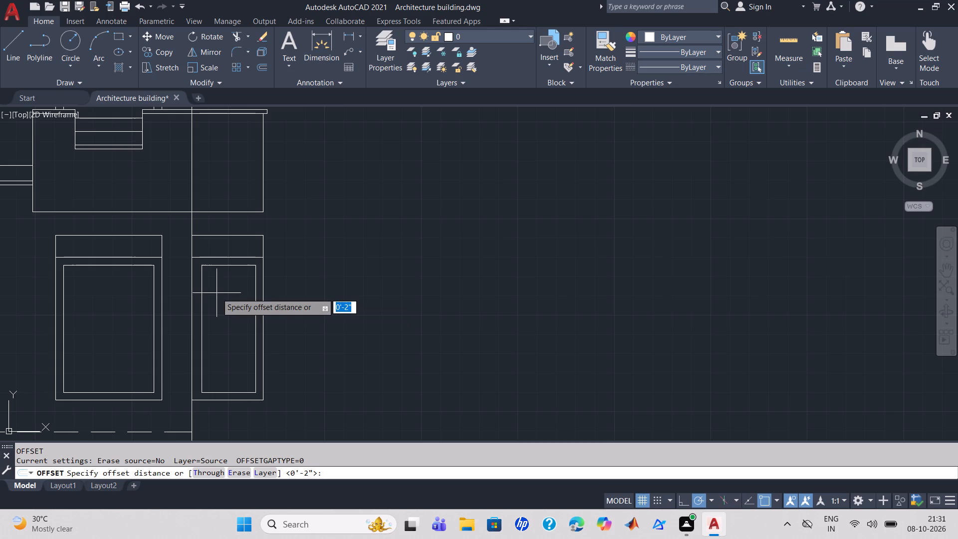
key(2)
key(Return)
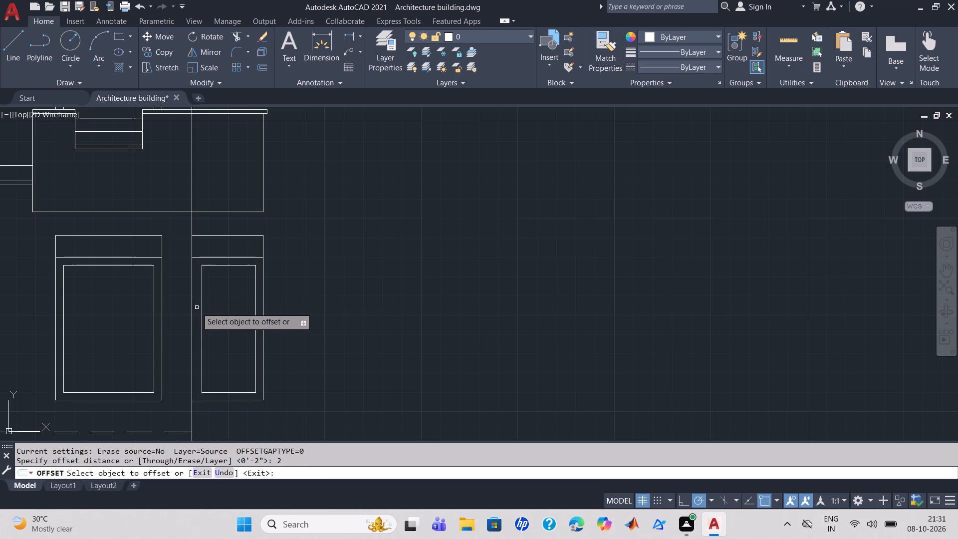
click(201, 306)
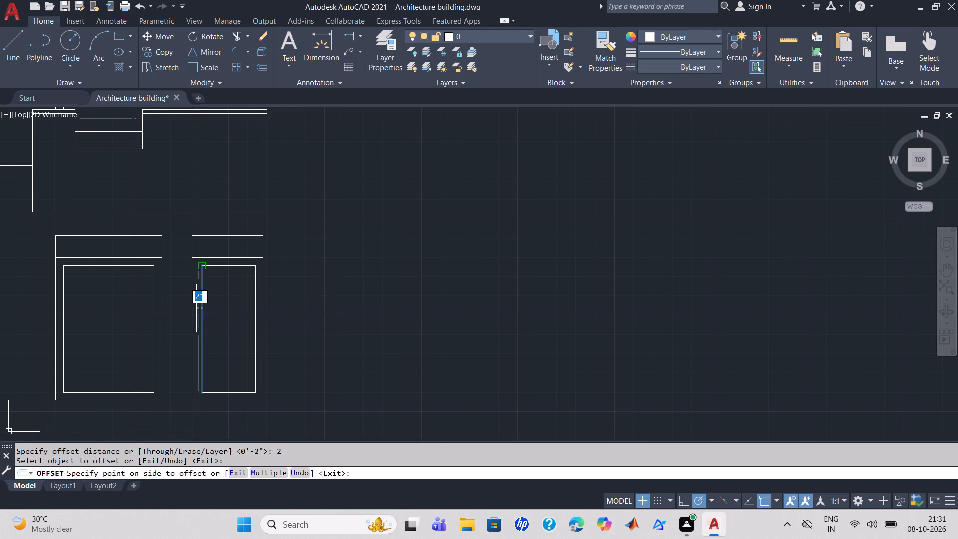
click(196, 308)
key(Escape)
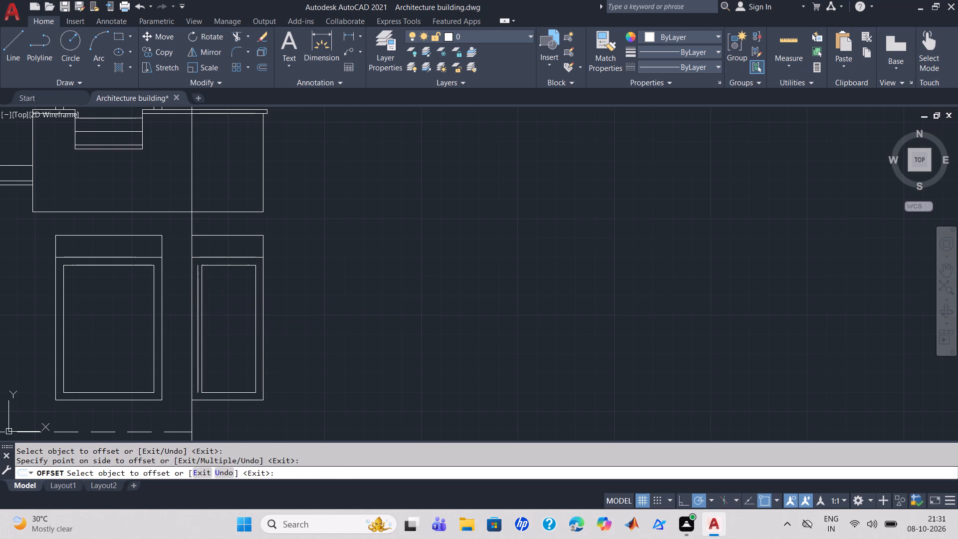
Extend the inner frame's top and bottom lines to the offset line and trim away the frame's old left edge.
text(tr)
key(Return)
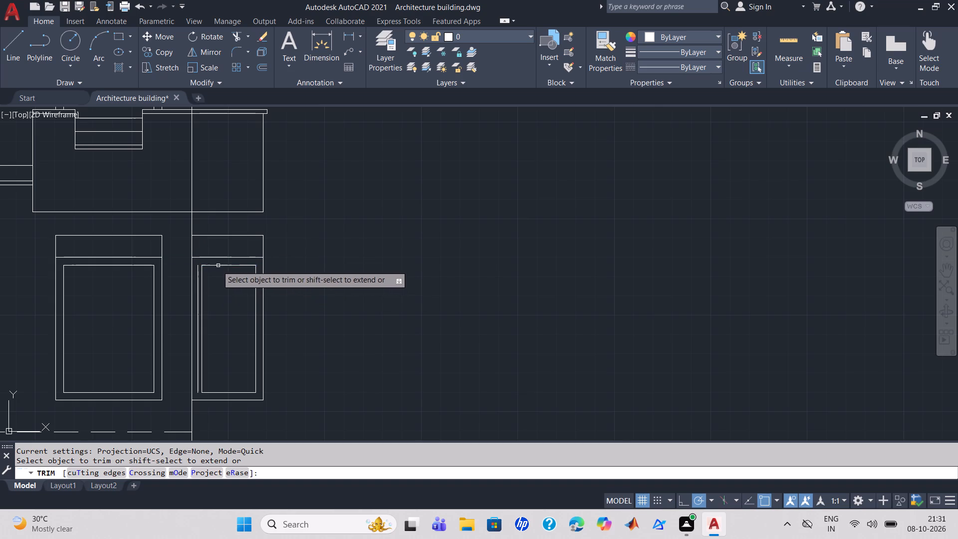
shift+click(208, 265)
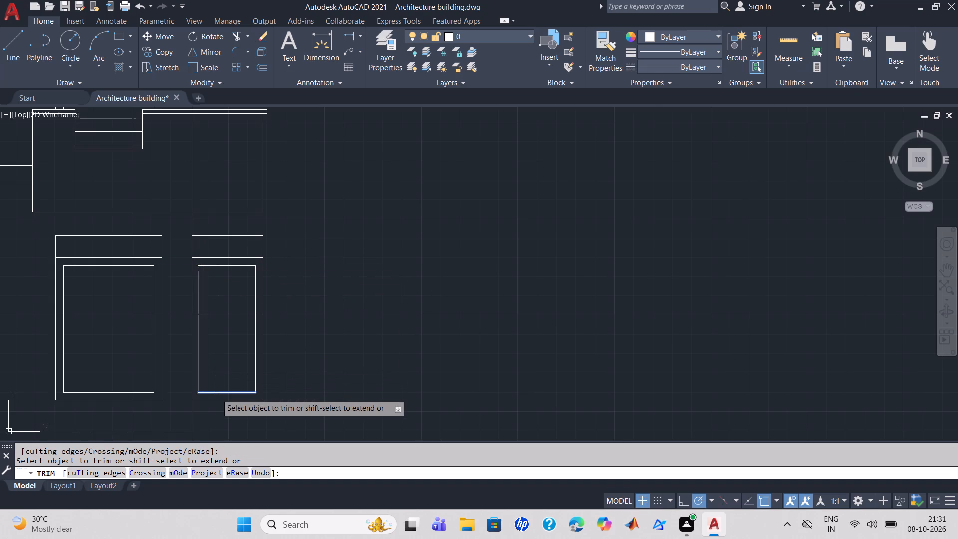
shift+click(216, 394)
shift+scroll(216, 385, up, 2)
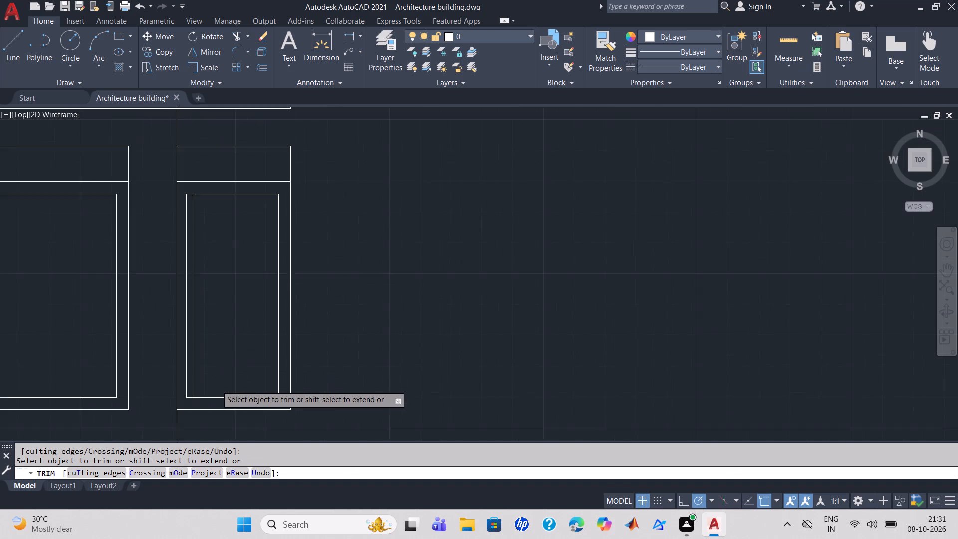
click(178, 394)
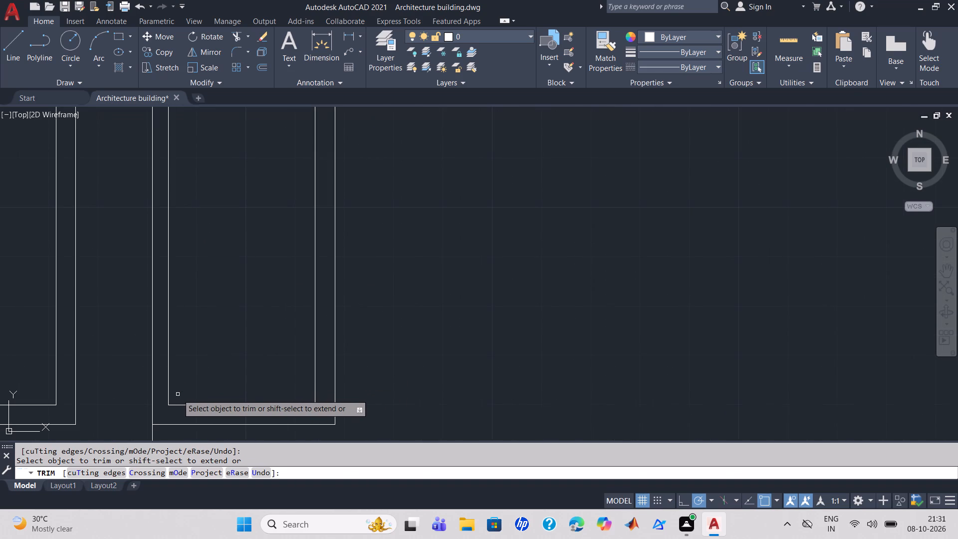
scroll(182, 387, down, 2)
scroll(354, 366, down, 1)
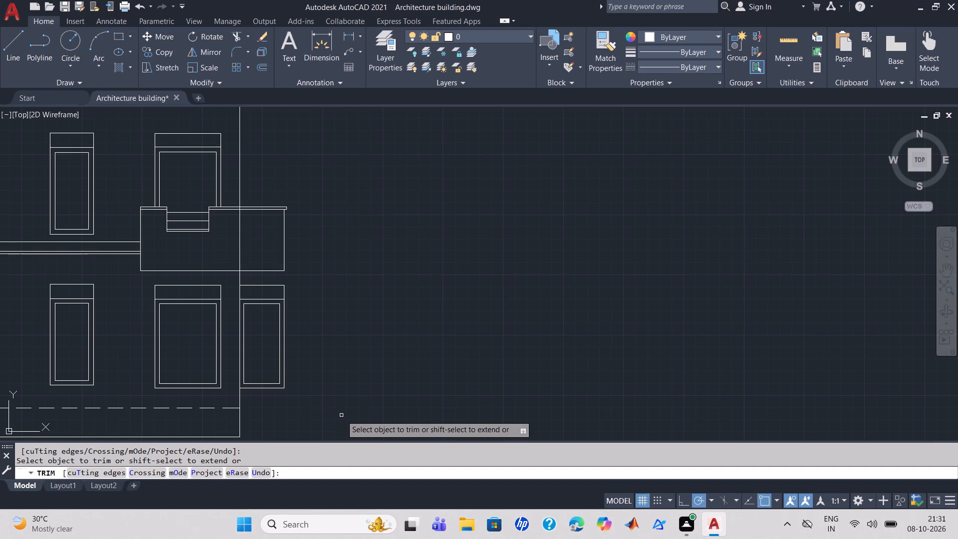
key(Escape)
Draw a horizontal line about 5'-10" long outward from the building's bottom right corner, continuing the ground line.
click(9, 50)
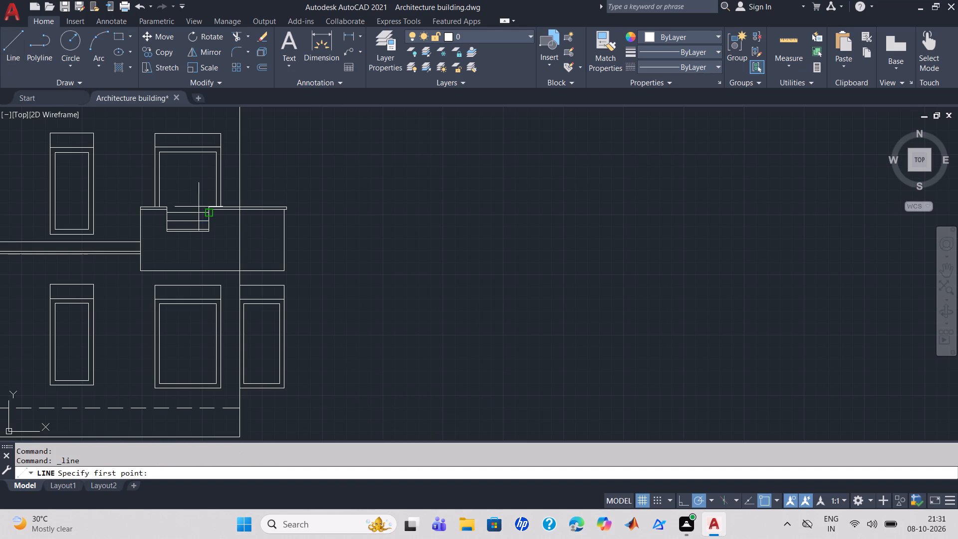
click(241, 436)
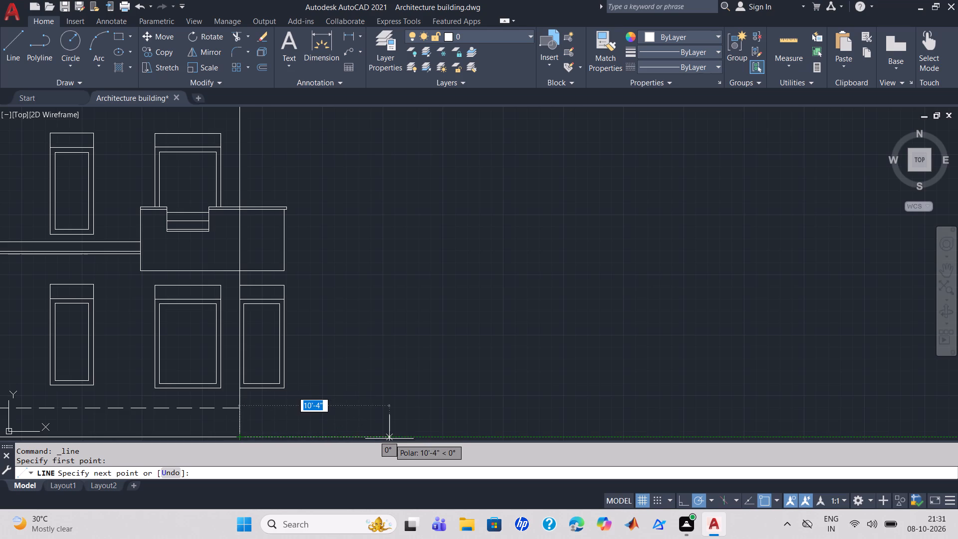
scroll(389, 439, down, 2)
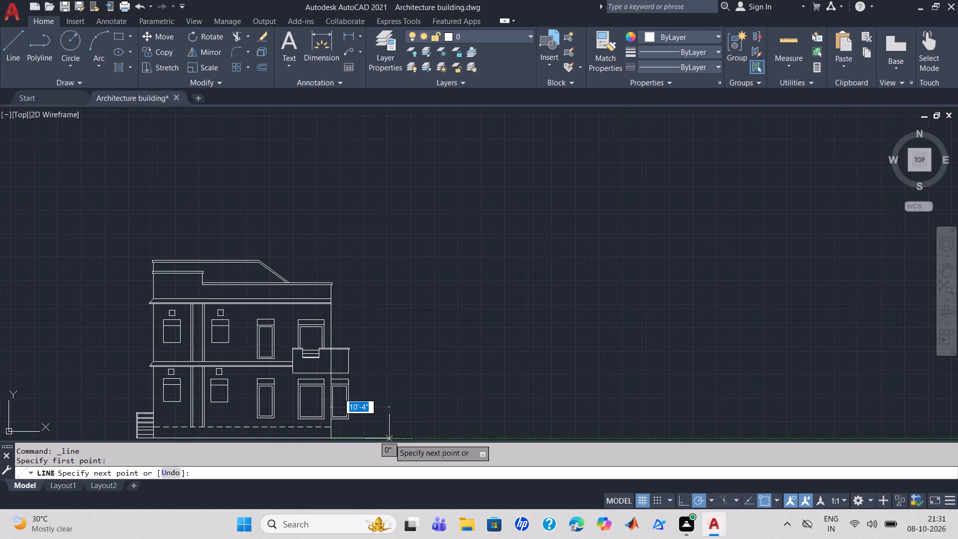
middle_drag(389, 439, 373, 312)
scroll(373, 312, up, 3)
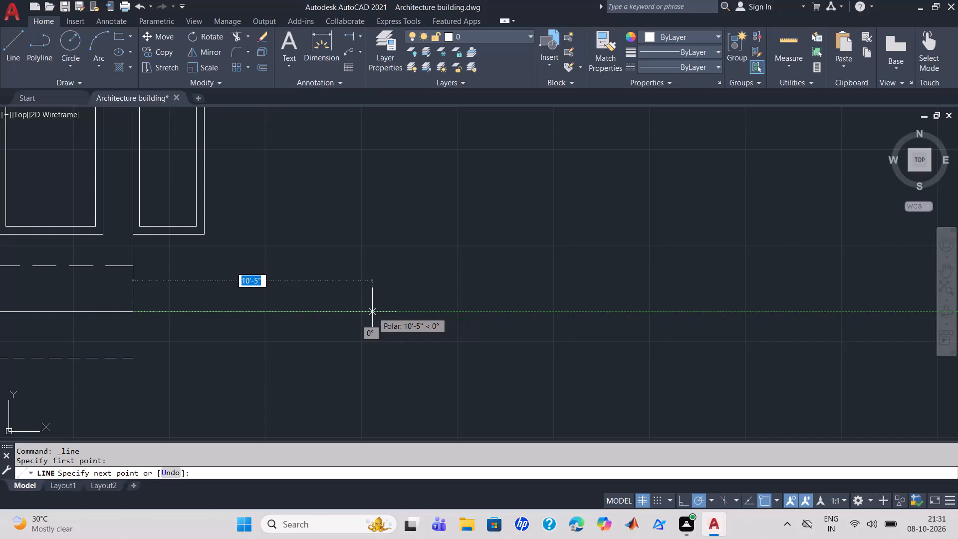
click(267, 312)
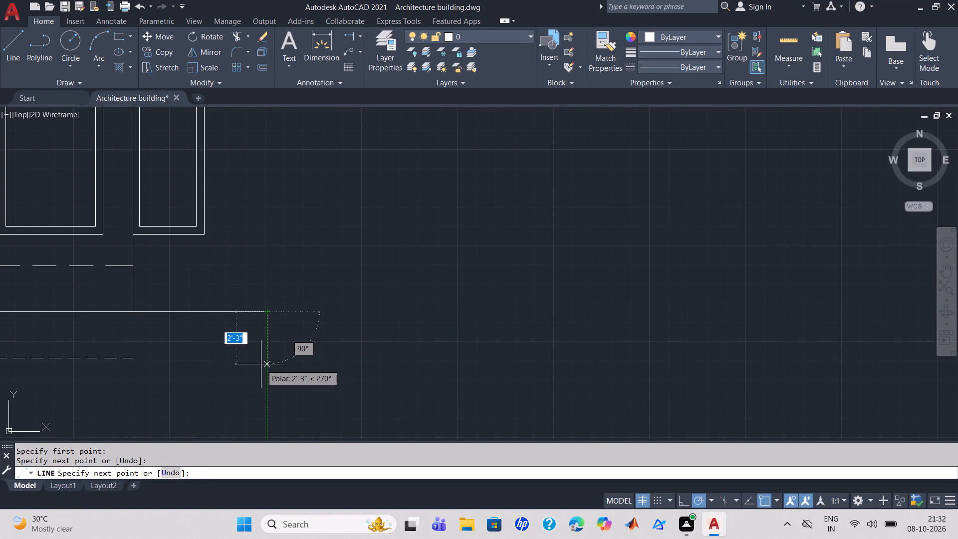
scroll(261, 364, down, 4)
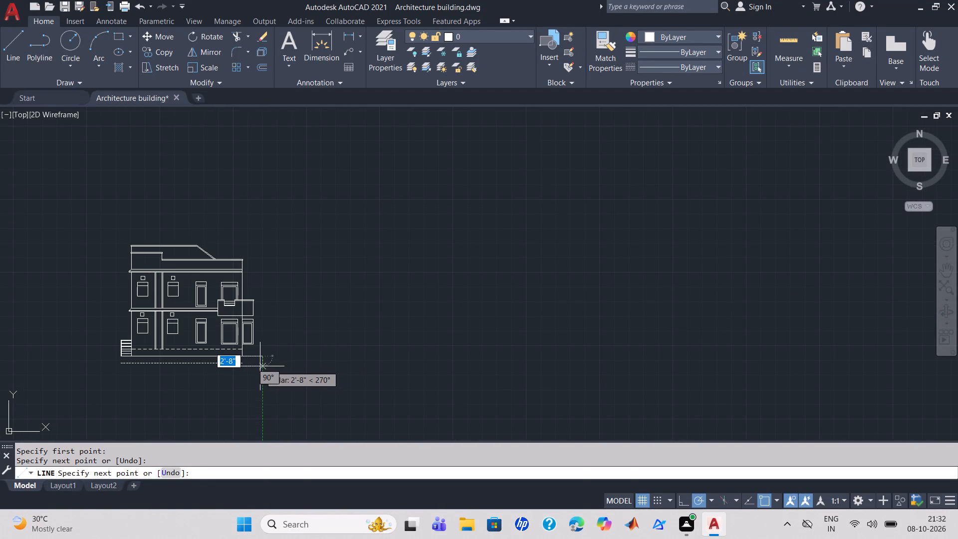
key(Escape)
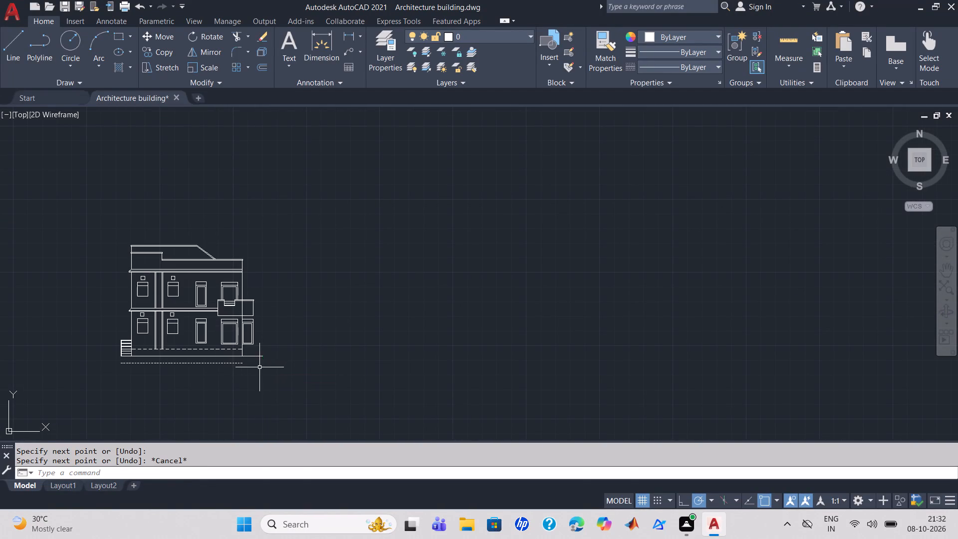
Draw a horizontal line about 1'-11" long outward from the bottom left corner of the entrance steps, continuing the ground line.
scroll(162, 385, up, 3)
scroll(127, 375, down, 1)
middle_drag(126, 374, 383, 376)
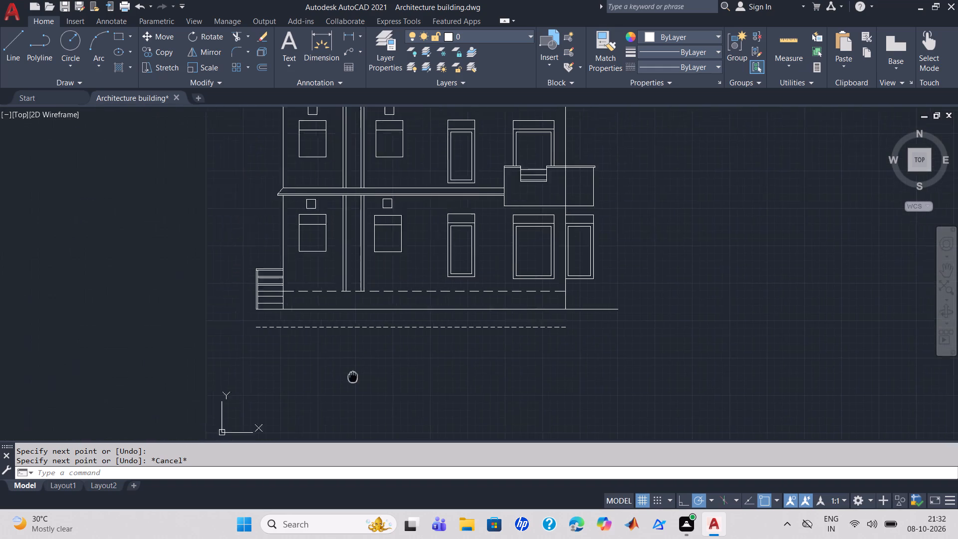
middle_drag(383, 376, 399, 376)
key(space)
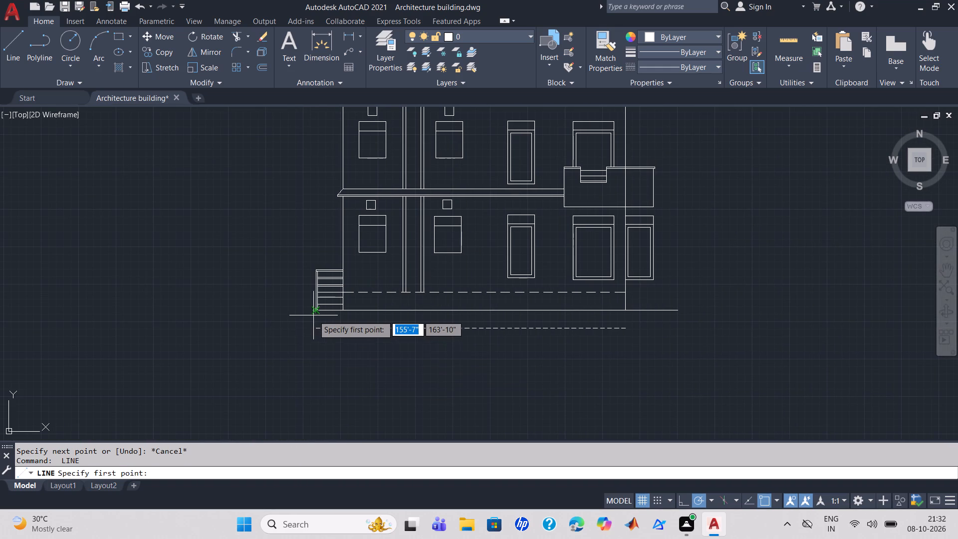
scroll(313, 315, up, 4)
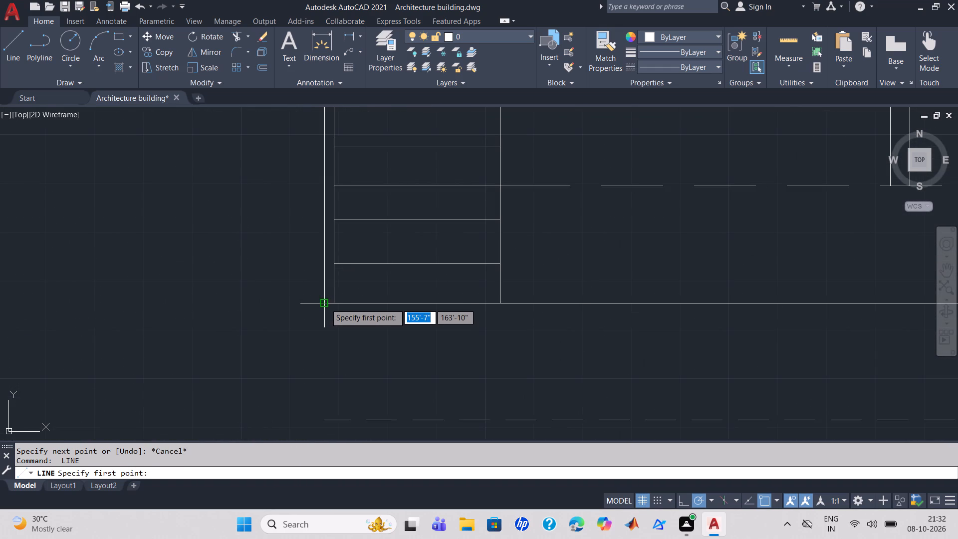
click(326, 303)
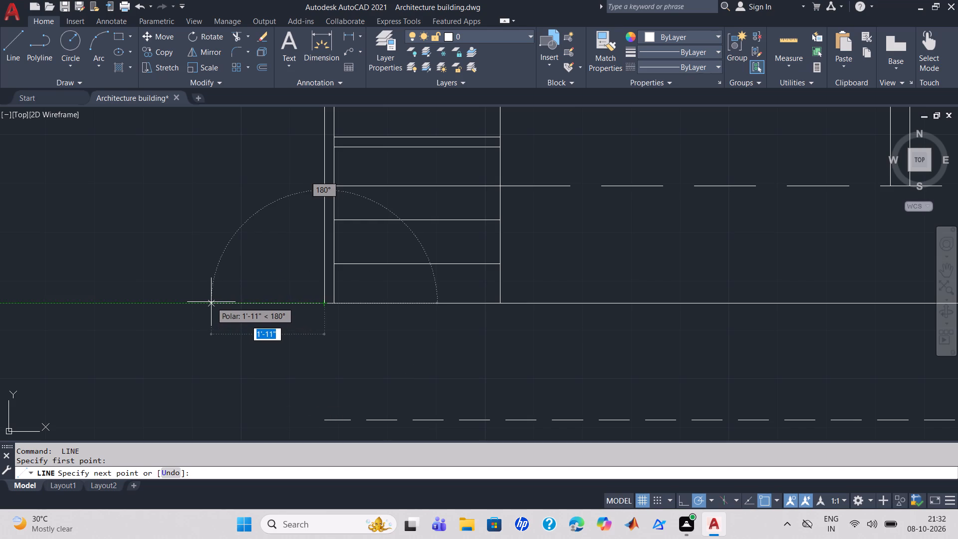
click(211, 303)
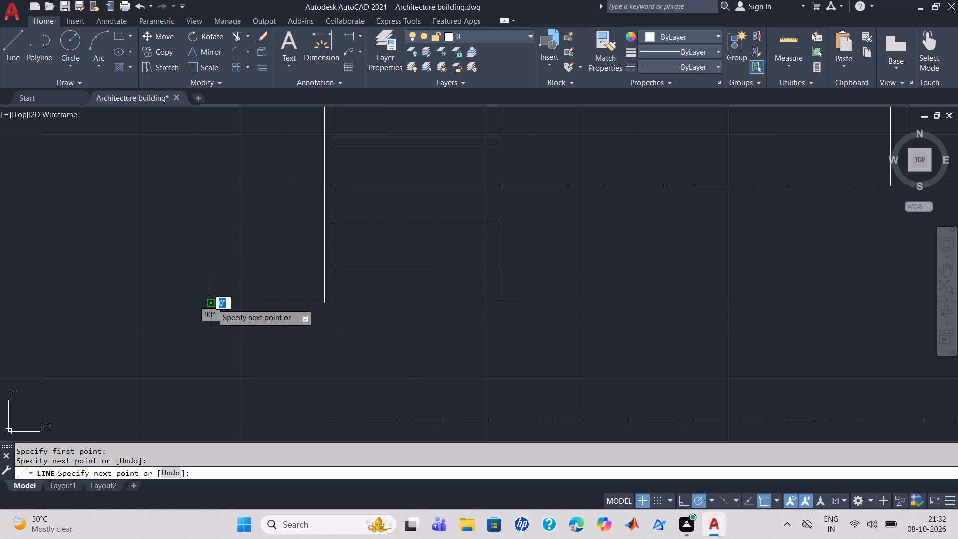
key(Escape)
Draw a vertical line about 2'-5" long downward from the left end of the extended ground line.
scroll(308, 376, down, 1)
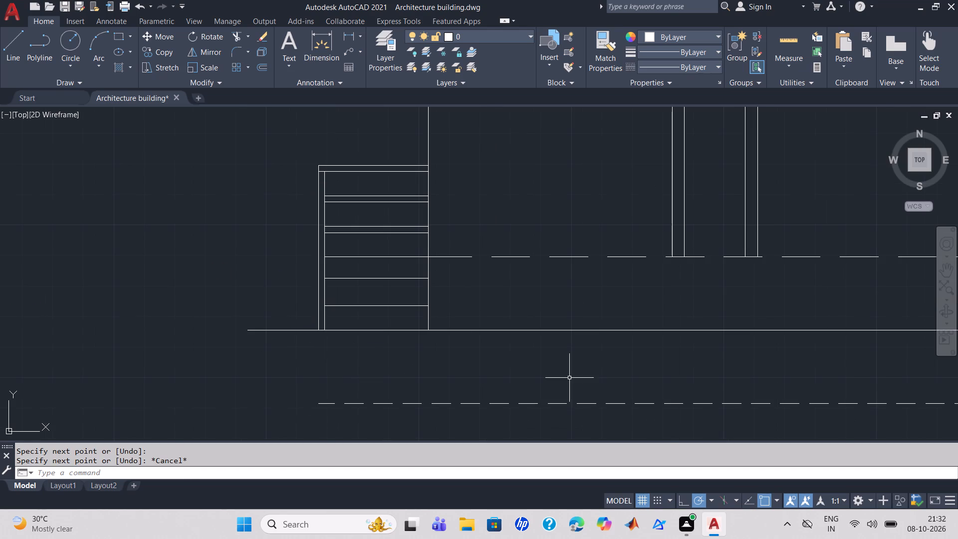
middle_drag(667, 409, 542, 387)
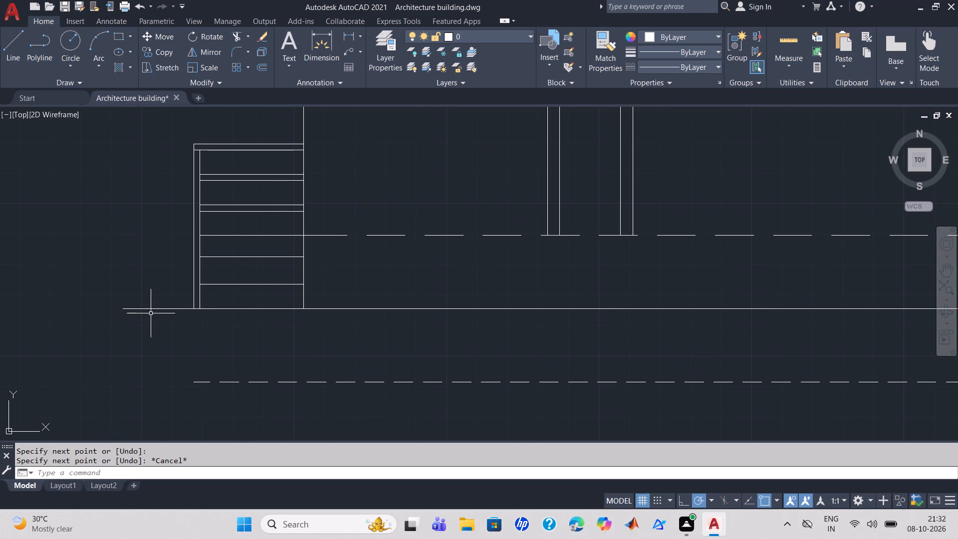
click(10, 54)
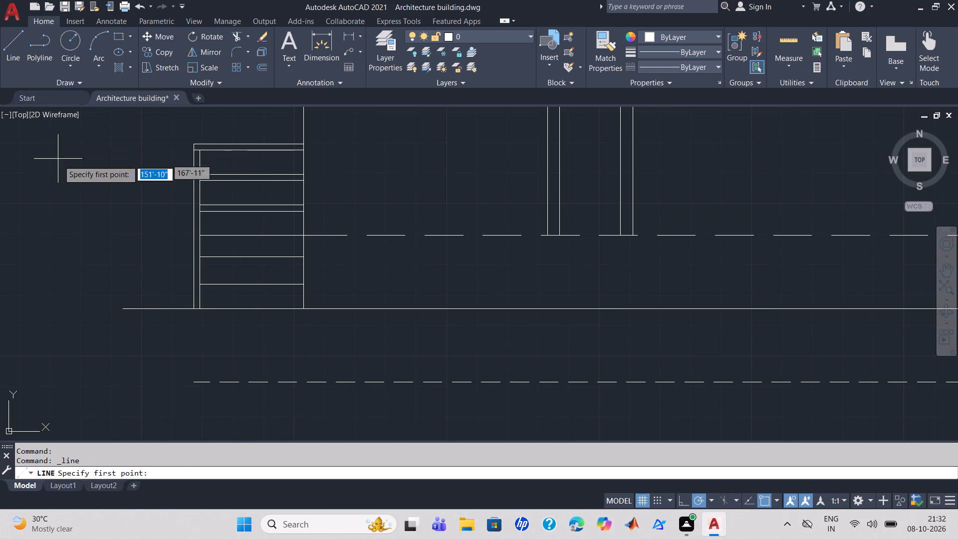
click(123, 307)
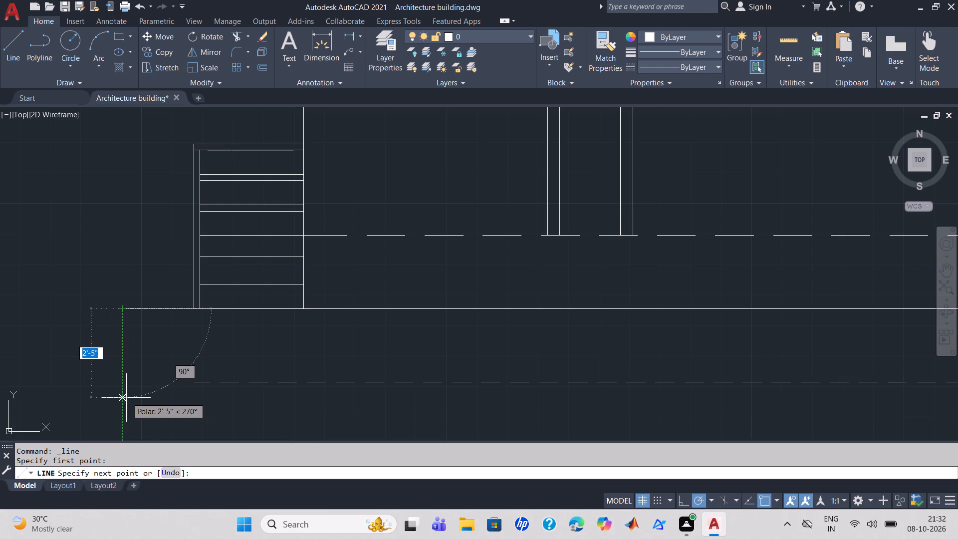
click(124, 401)
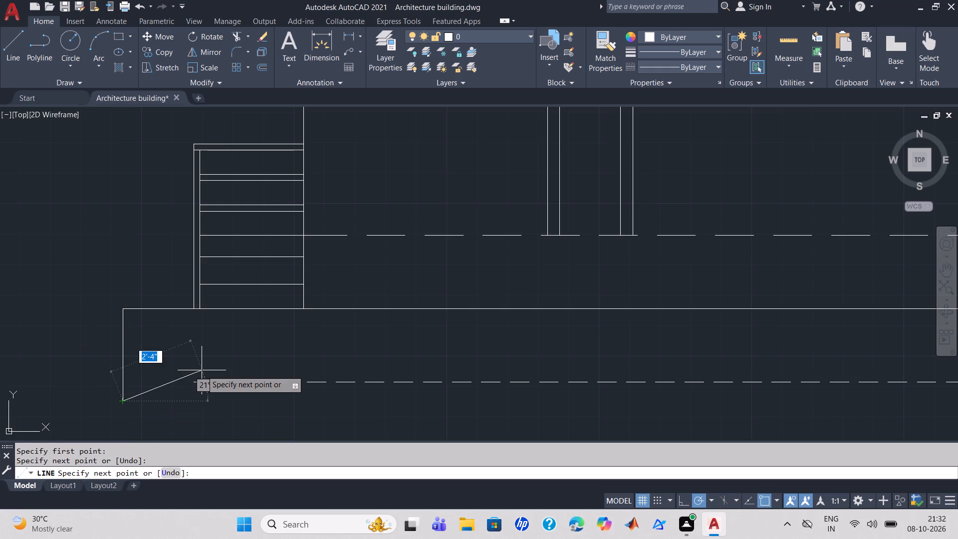
key(Escape)
Draw a vertical line about 3'-3" long downward from the right end of the extended ground line.
key(space)
scroll(409, 355, down, 3)
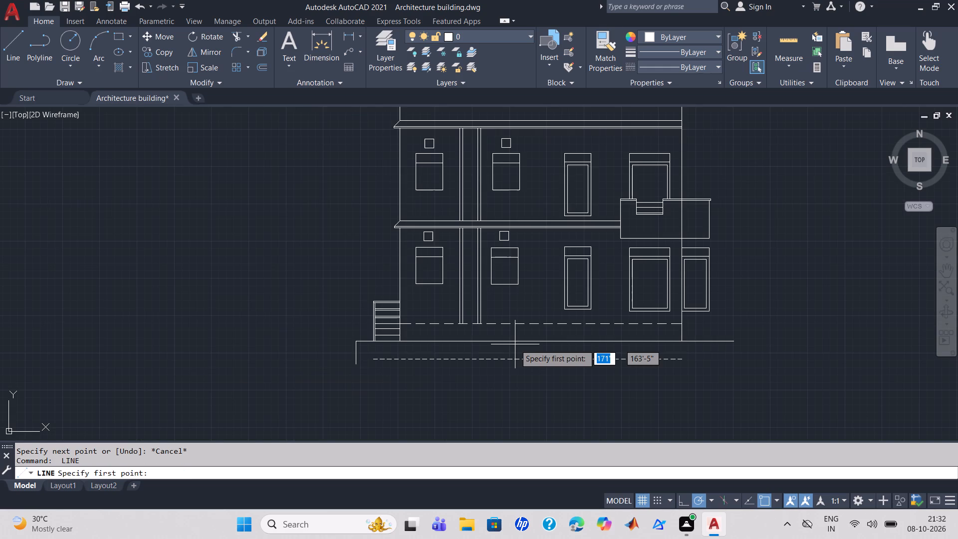
click(731, 342)
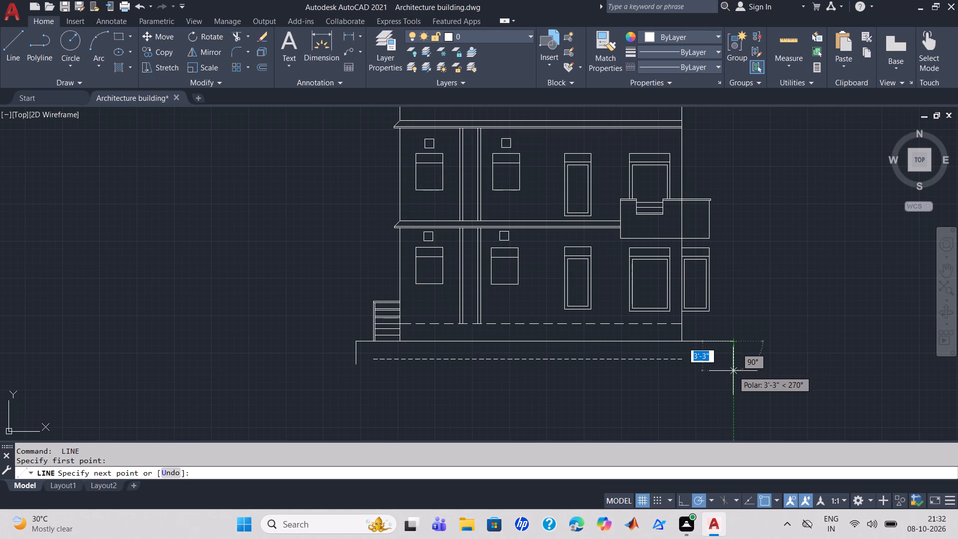
scroll(733, 371, up, 1)
click(733, 371)
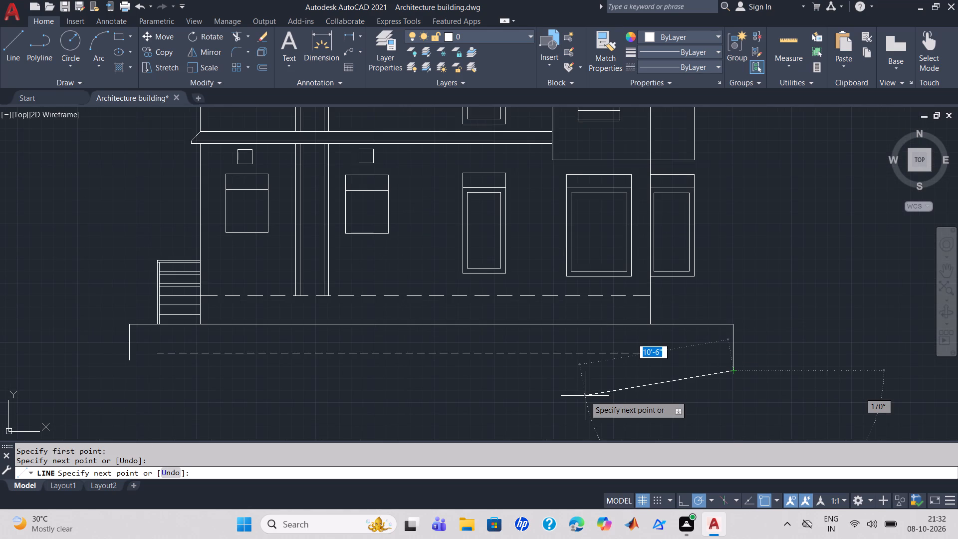
key(Escape)
Extend both ends of the dashed line below the ground line to the two vertical lines.
text(tr)
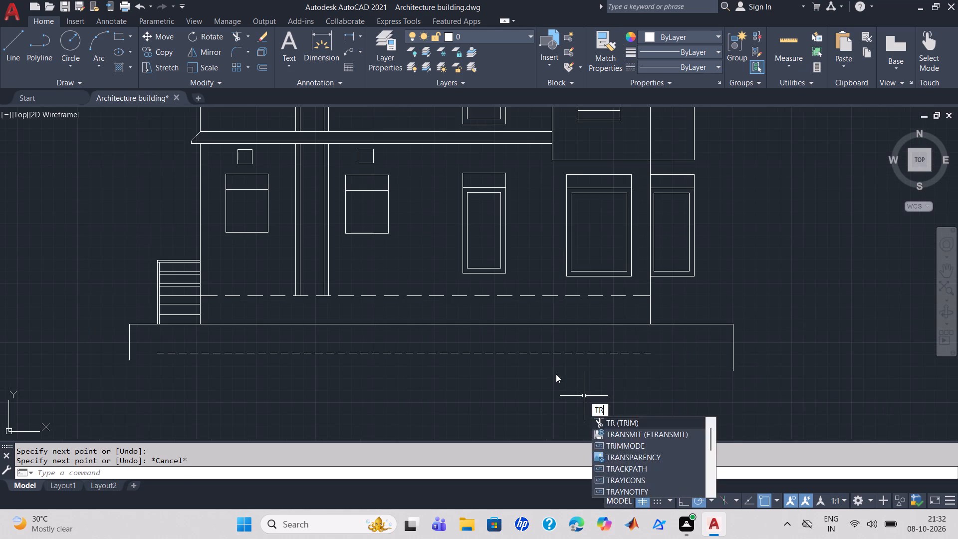
key(Return)
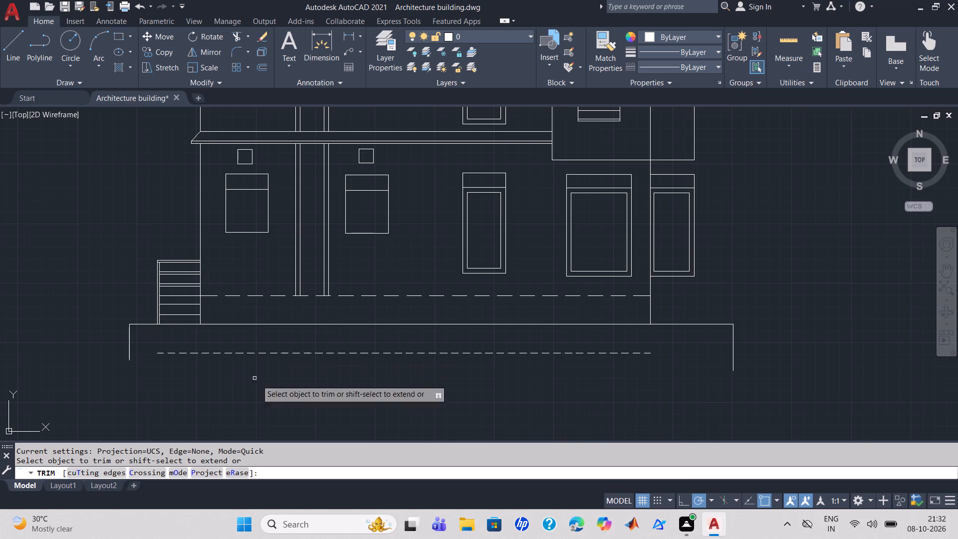
shift+click(268, 354)
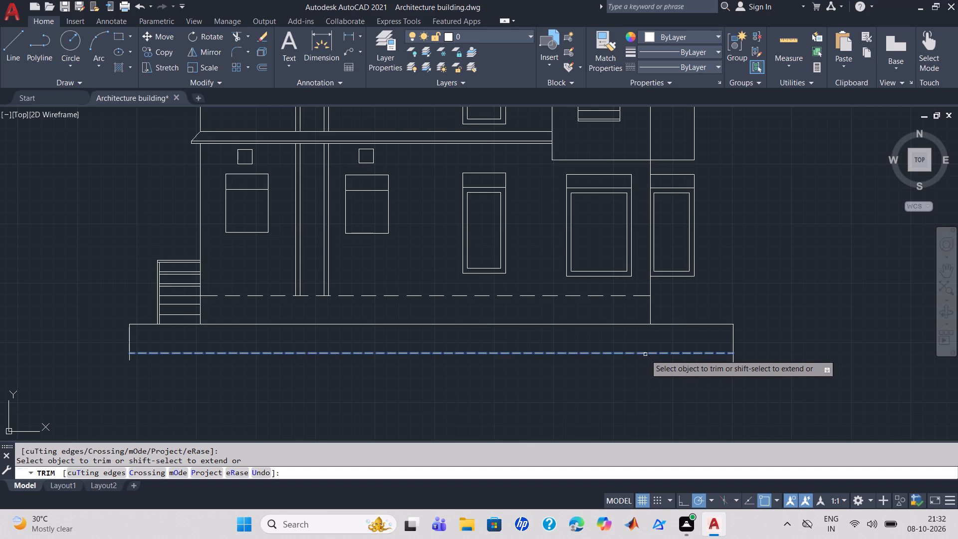
shift+click(645, 354)
Remove both vertical lines at the ground line's ends, above and below the dashed line.
click(734, 338)
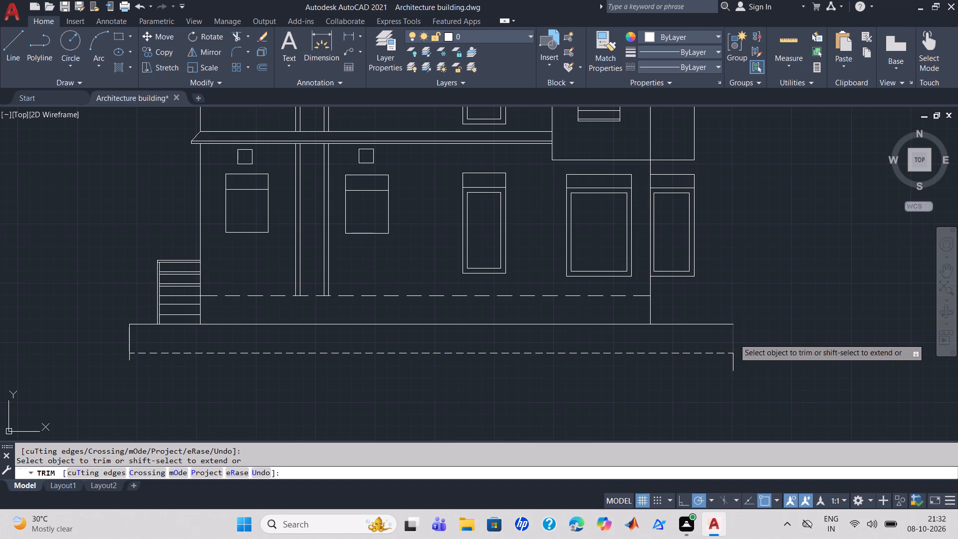
click(732, 367)
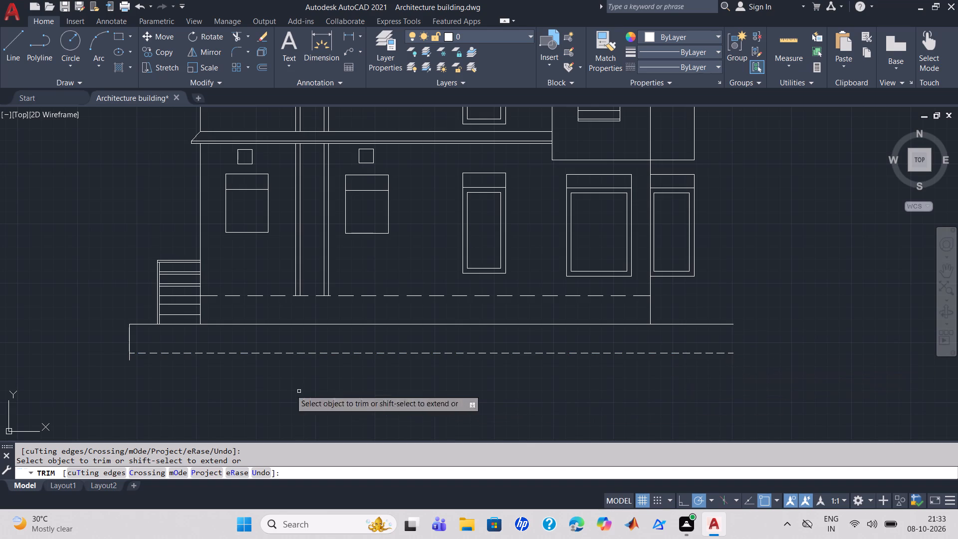
click(128, 335)
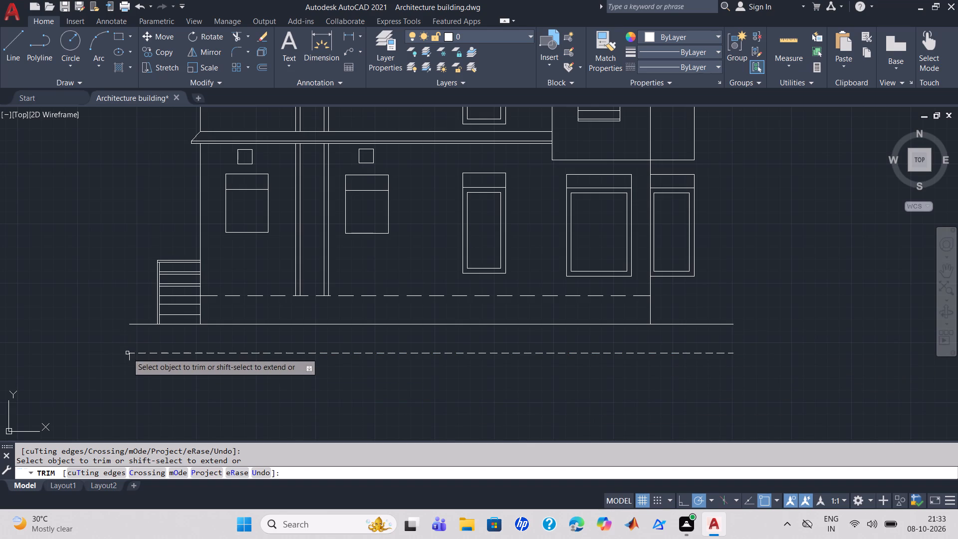
click(129, 360)
scroll(289, 355, down, 1)
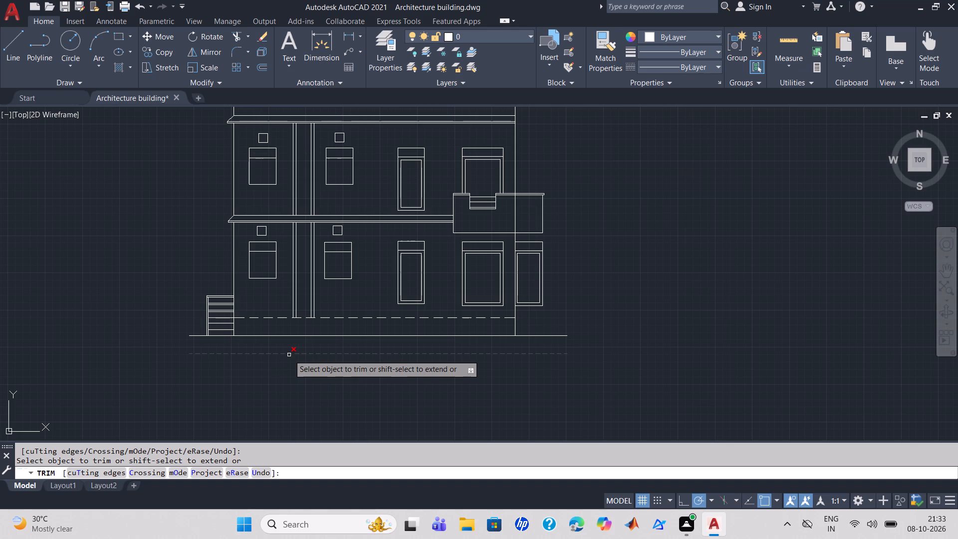
key(Escape)
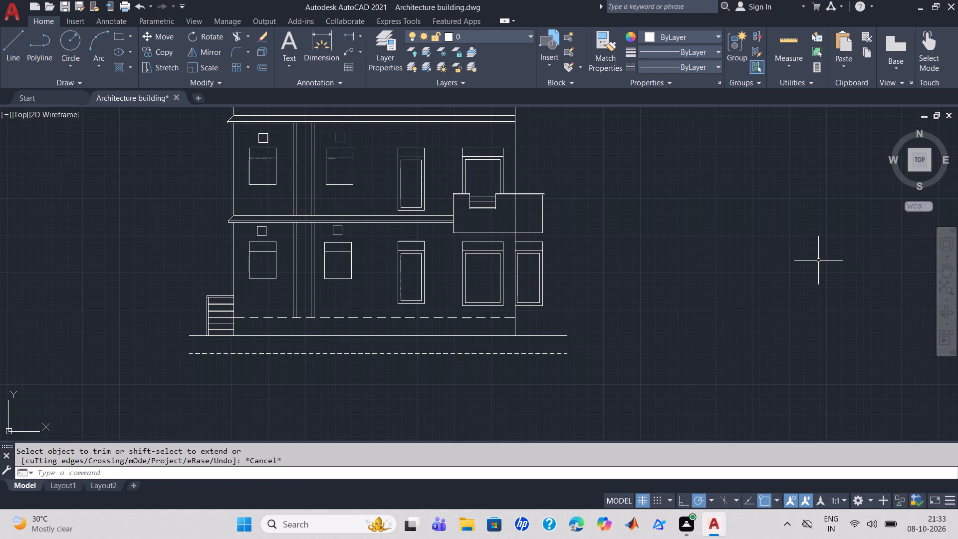
Save the drawing.
key(ctrl+s)
Draw a vertical line about 0'-10" long just outside the right wall, starting level with the top line of the band below the parapet.
scroll(672, 297, up, 1)
scroll(672, 297, down, 2)
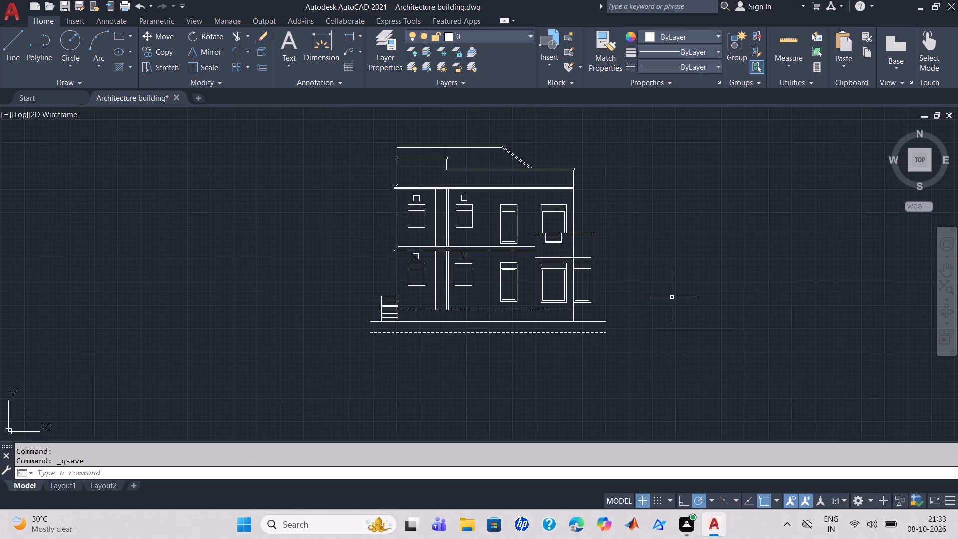
middle_drag(672, 297, 480, 335)
scroll(479, 335, up, 1)
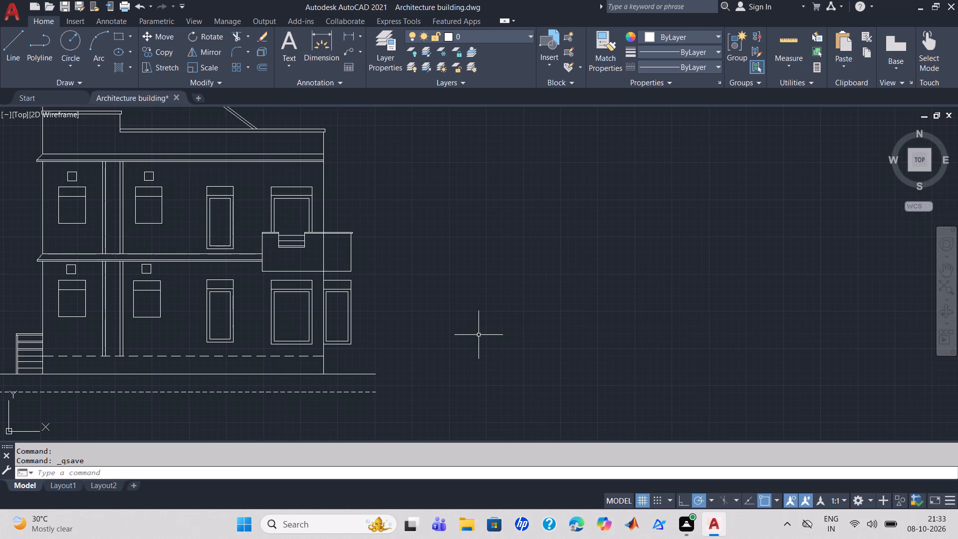
scroll(364, 176, up, 1)
middle_drag(364, 176, 418, 292)
scroll(416, 296, up, 1)
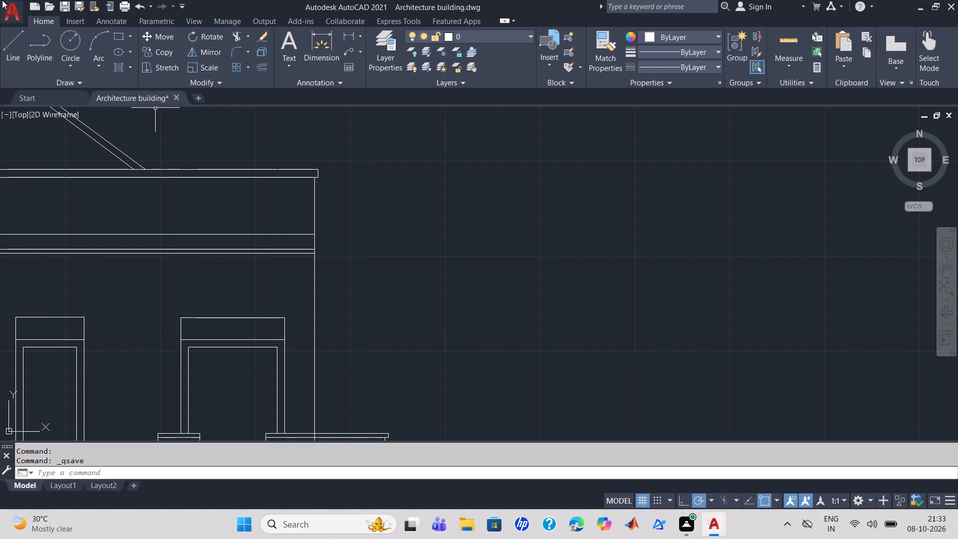
click(8, 42)
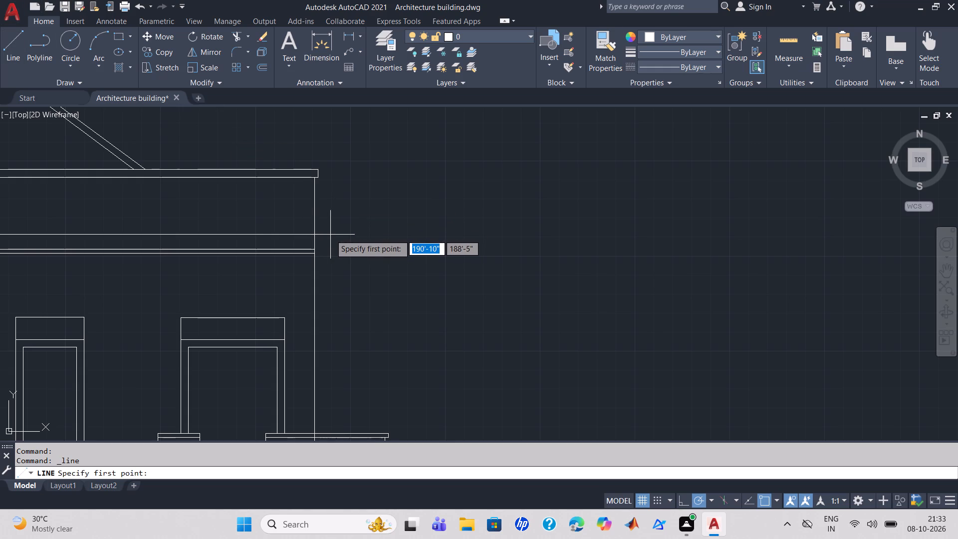
click(330, 235)
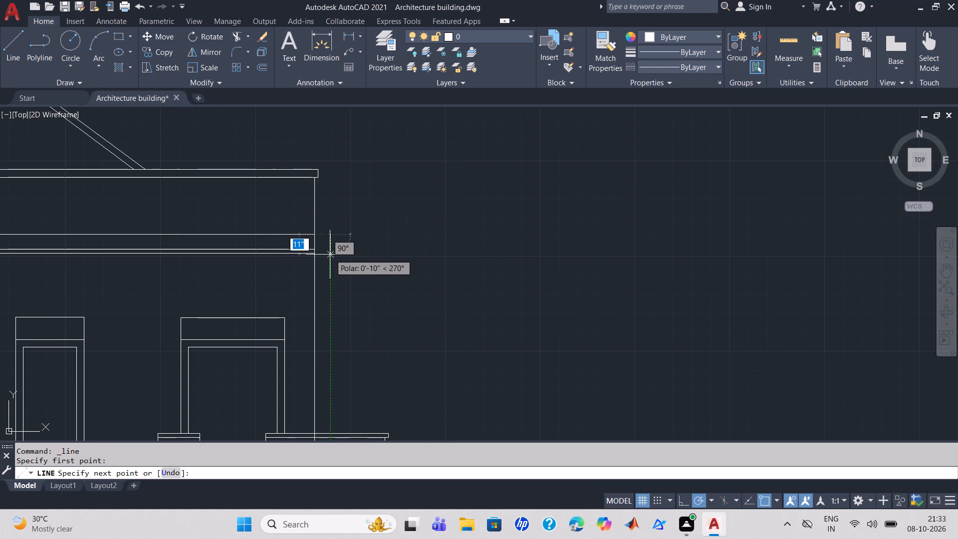
click(330, 255)
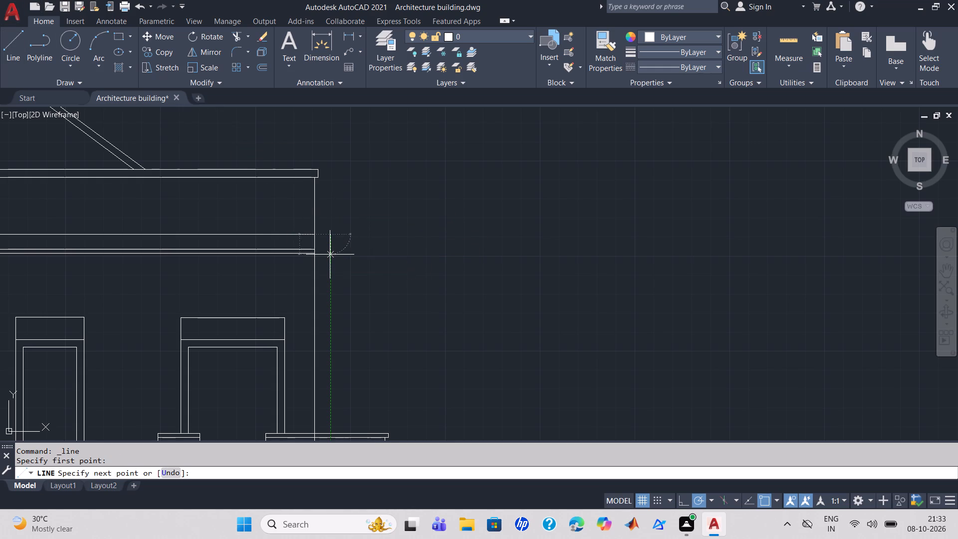
key(Escape)
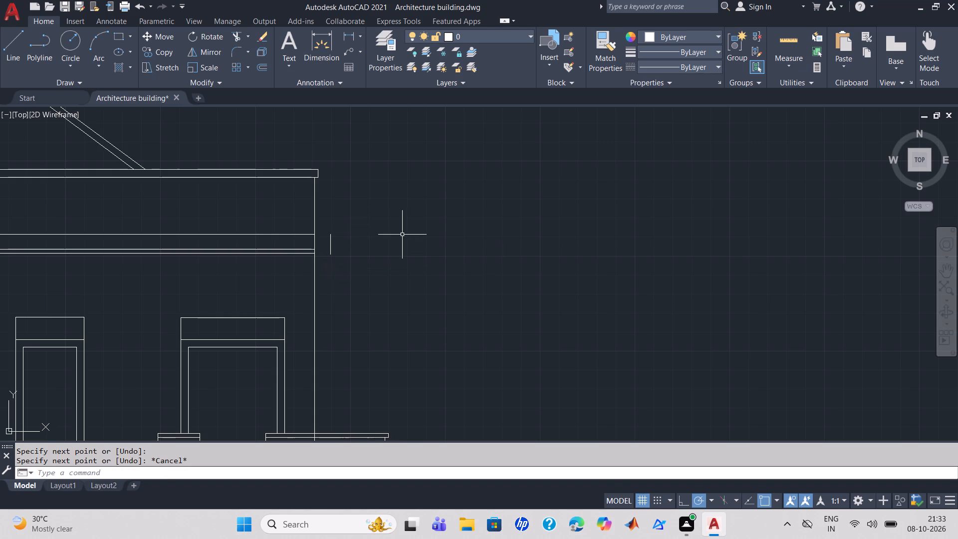
Extend the band's two lower horizontal lines past the right wall to the short vertical line.
text(tr)
key(Return)
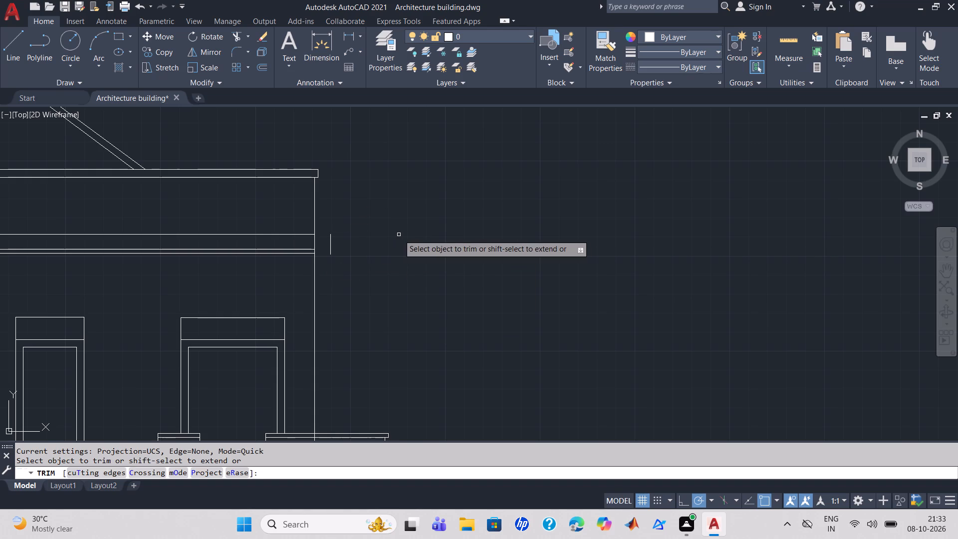
shift+click(306, 254)
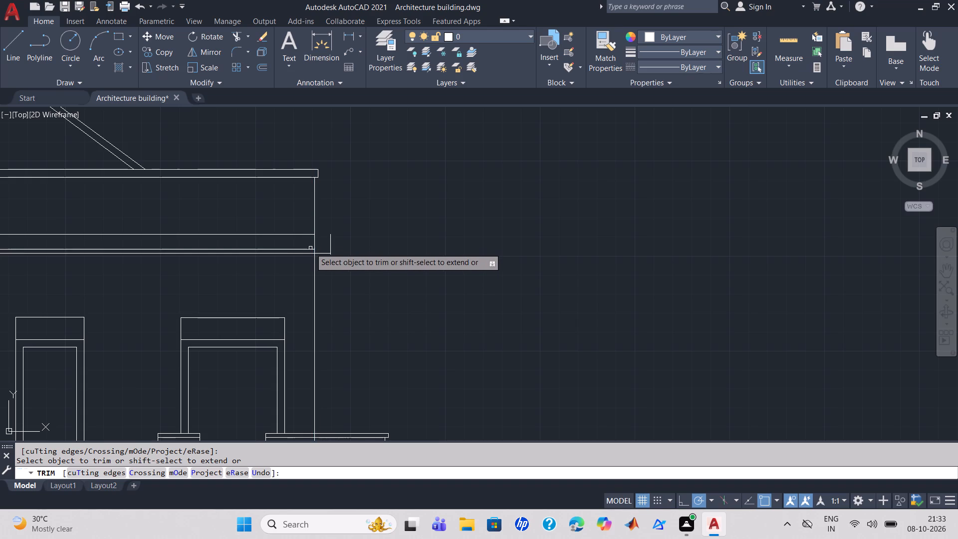
shift+click(309, 251)
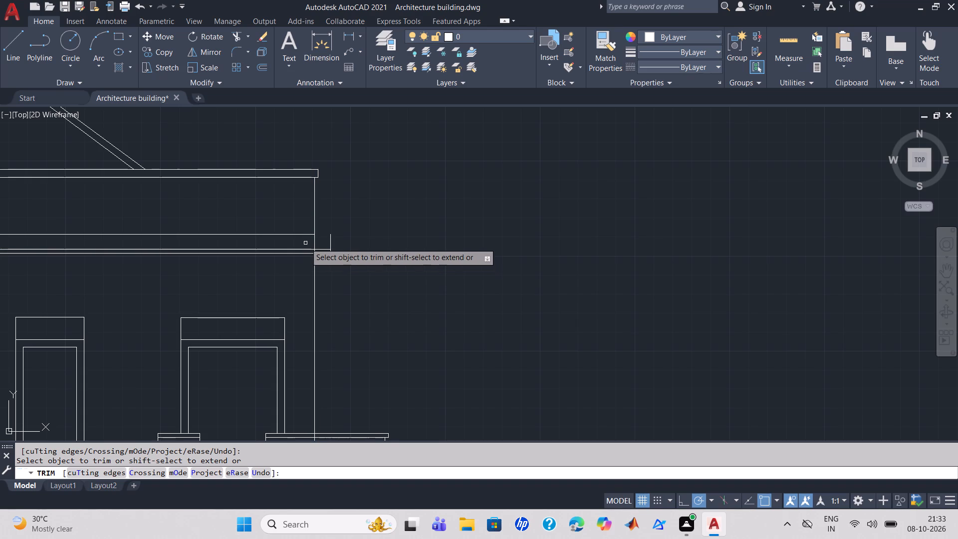
Trim the short vertical line above and below the projecting strip, and trim the right wall line where it crosses the band.
click(330, 243)
scroll(329, 243, up, 3)
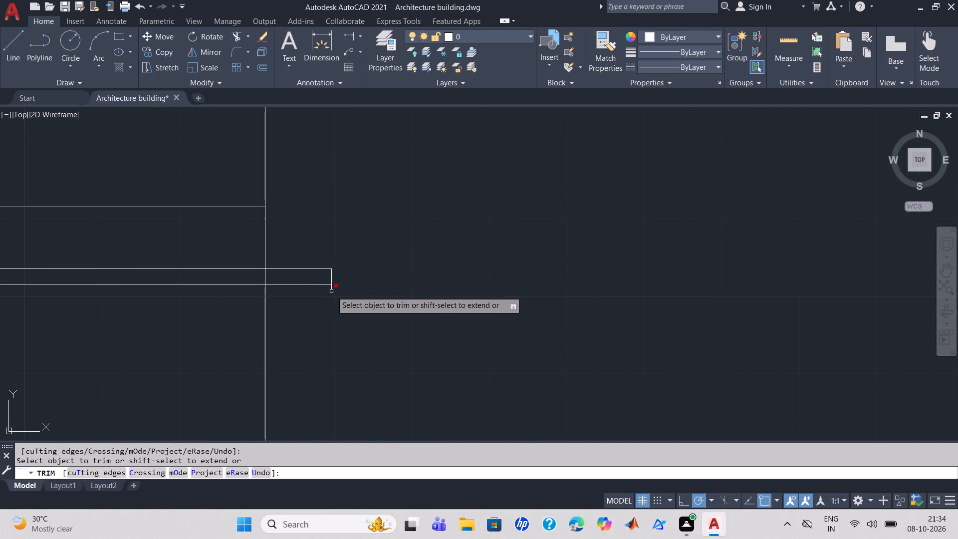
click(331, 291)
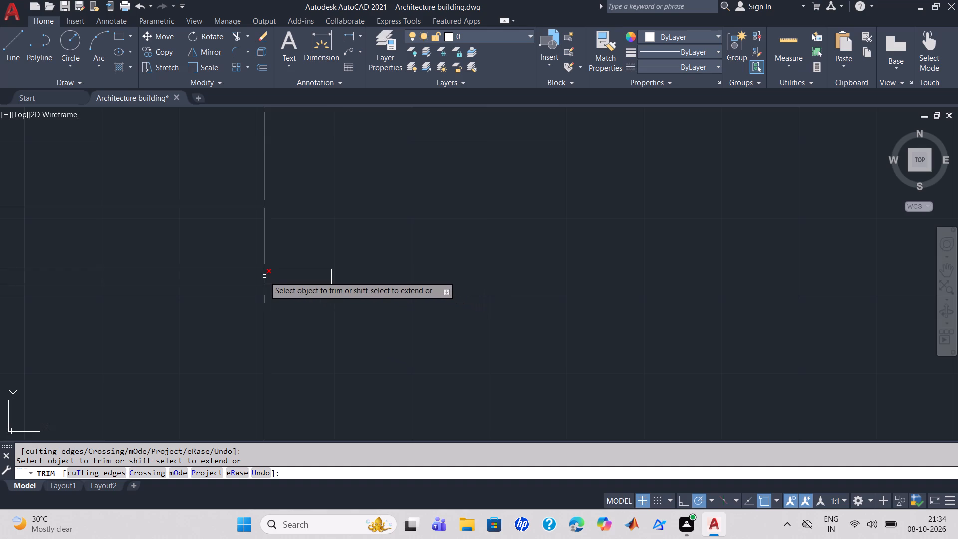
click(264, 276)
click(265, 238)
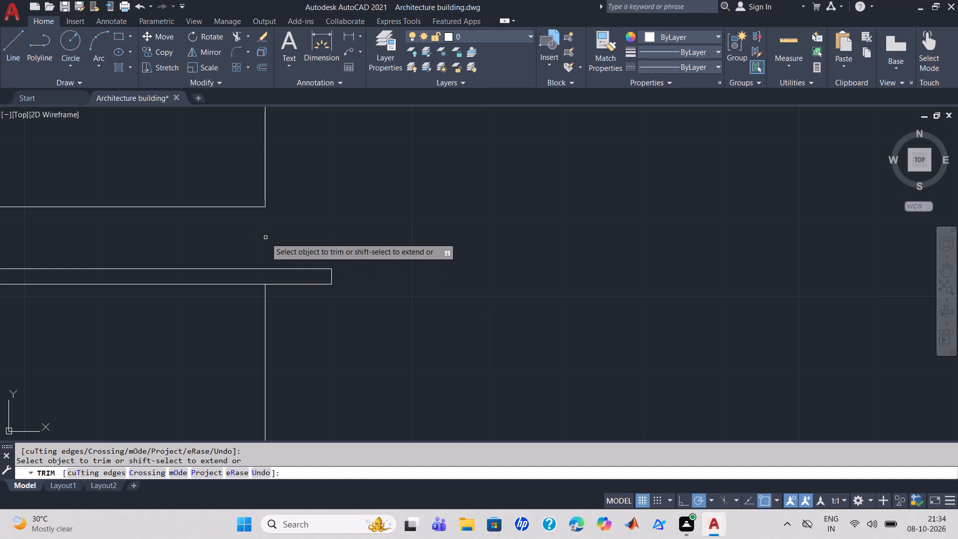
key(Escape)
Draw a sloping line from the band's top corner at the right wall to the projecting strip's upper outer corner.
key(l)
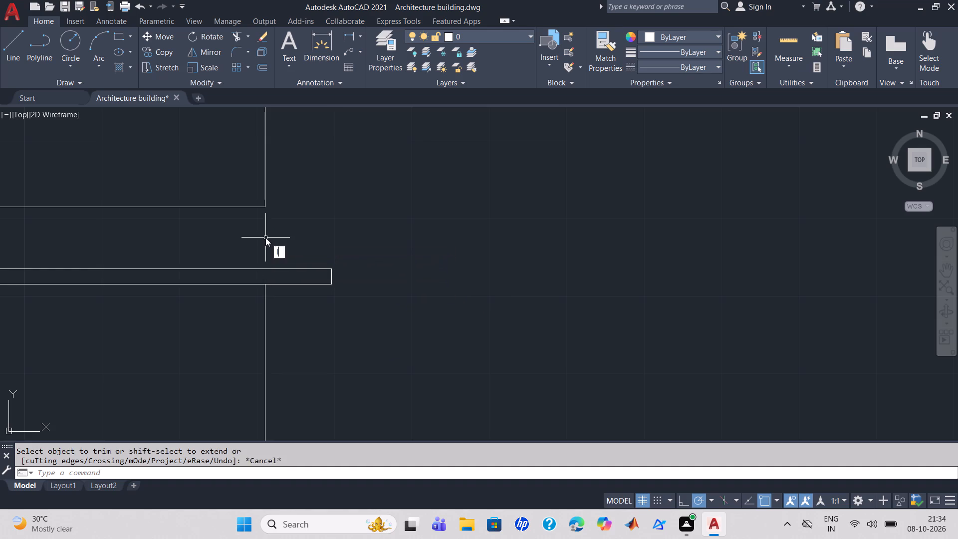
key(Return)
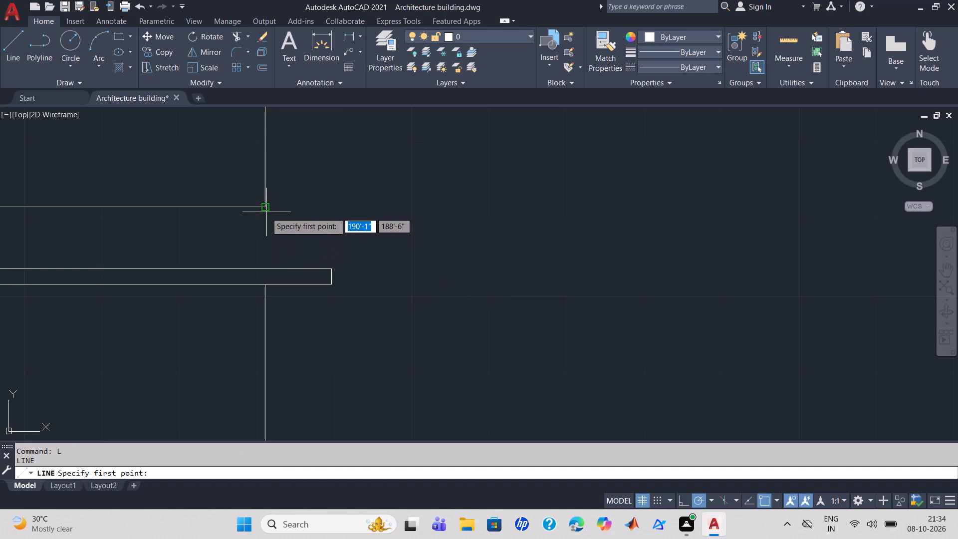
click(264, 211)
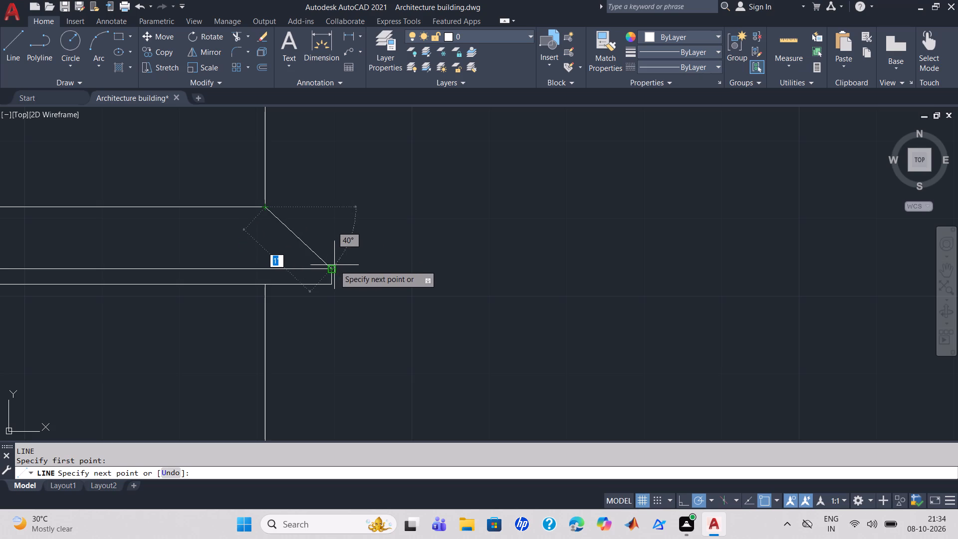
click(330, 269)
scroll(386, 242, down, 1)
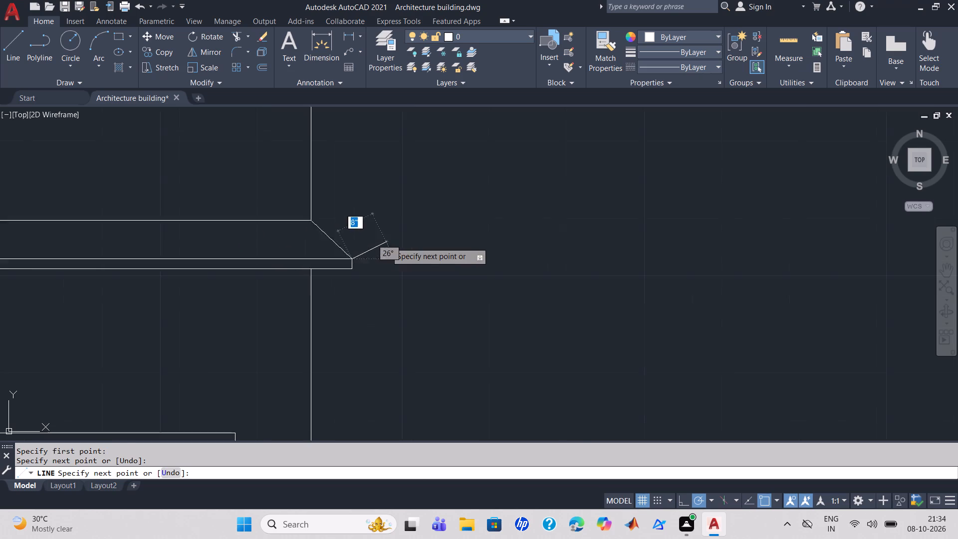
Examine the whole building elevation, from the parapet down to the ground and dashed lines.
scroll(386, 242, down, 2)
key(Escape)
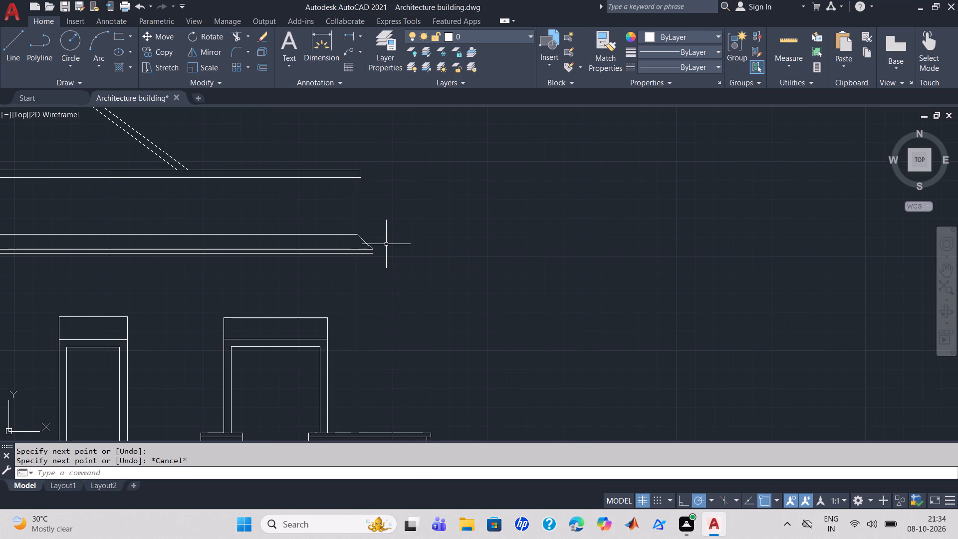
scroll(387, 244, down, 1)
scroll(402, 283, down, 1)
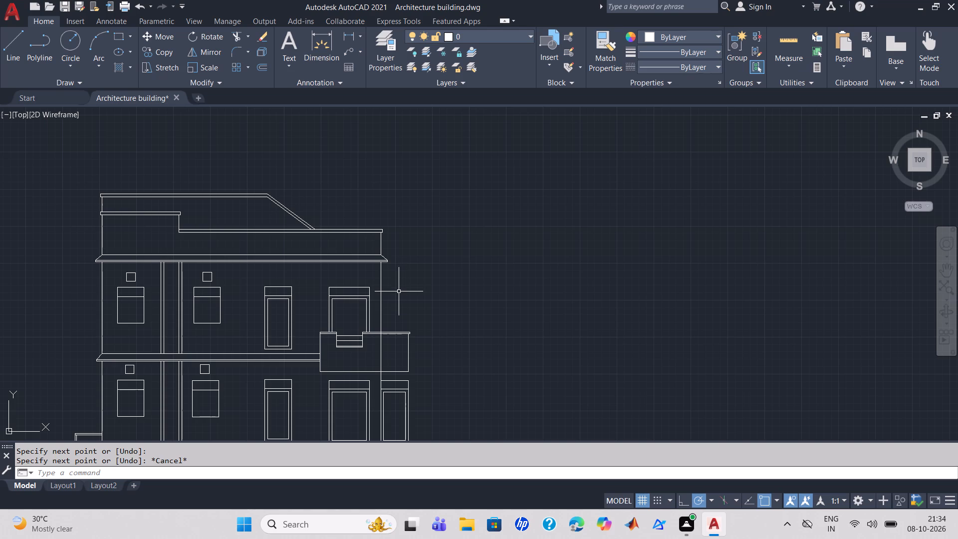
middle_drag(405, 288, 412, 222)
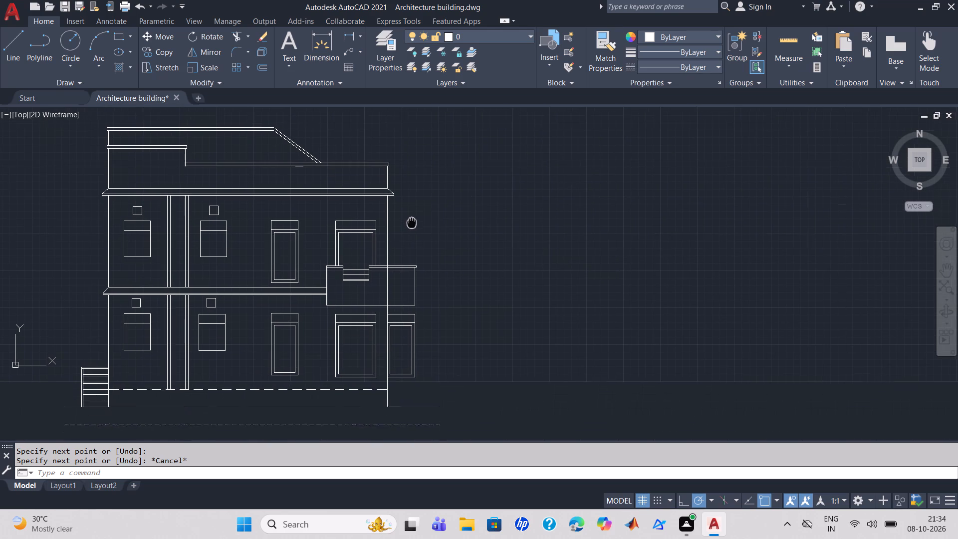
middle_drag(412, 222, 412, 221)
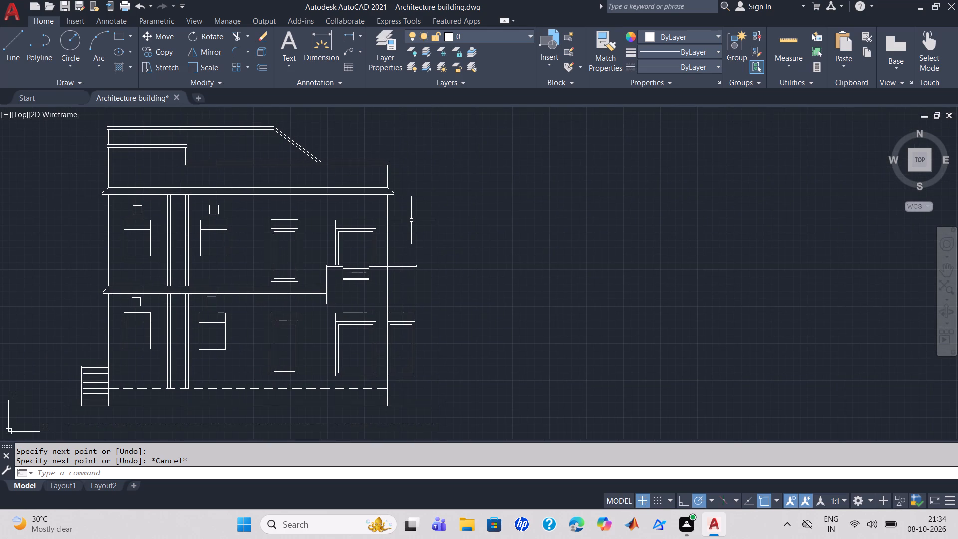
scroll(411, 220, down, 1)
scroll(406, 218, up, 1)
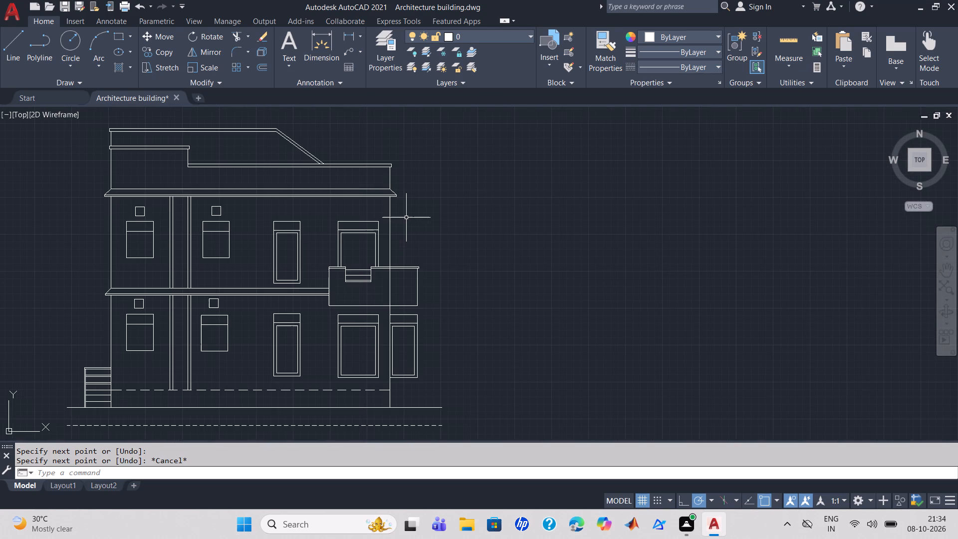
scroll(406, 218, down, 1)
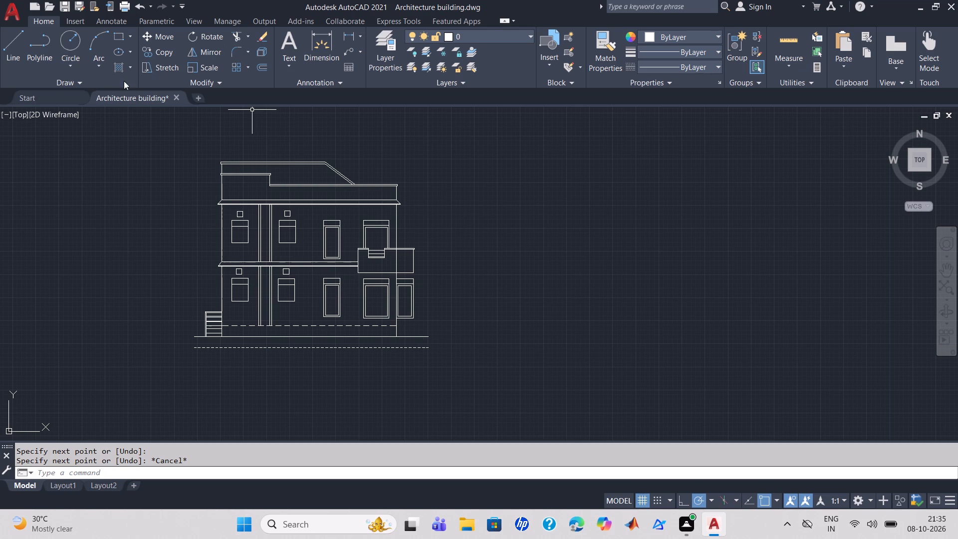
Draw three concentric circles in the empty space beside the building's right side, with radii of about 13'-3", 8'-1" and 3'-9".
click(70, 63)
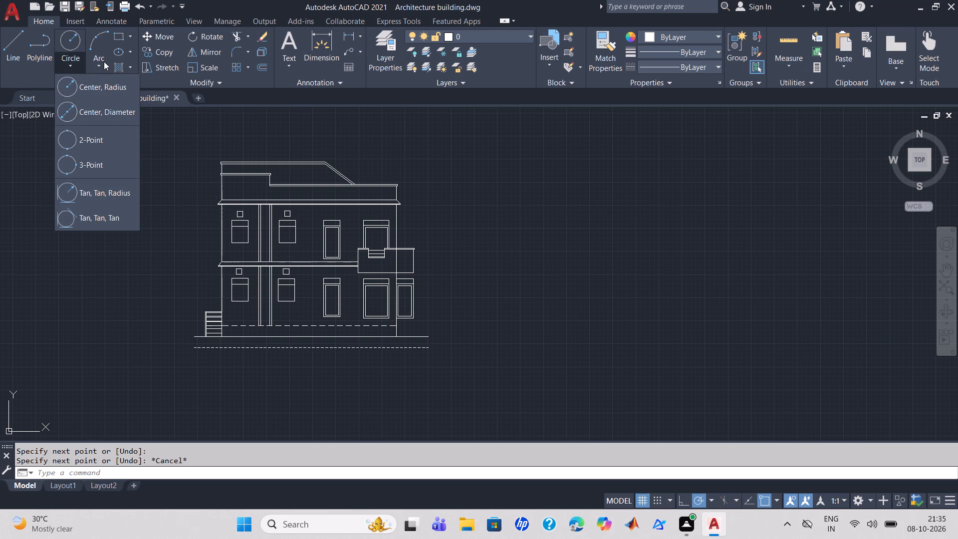
click(101, 92)
click(526, 211)
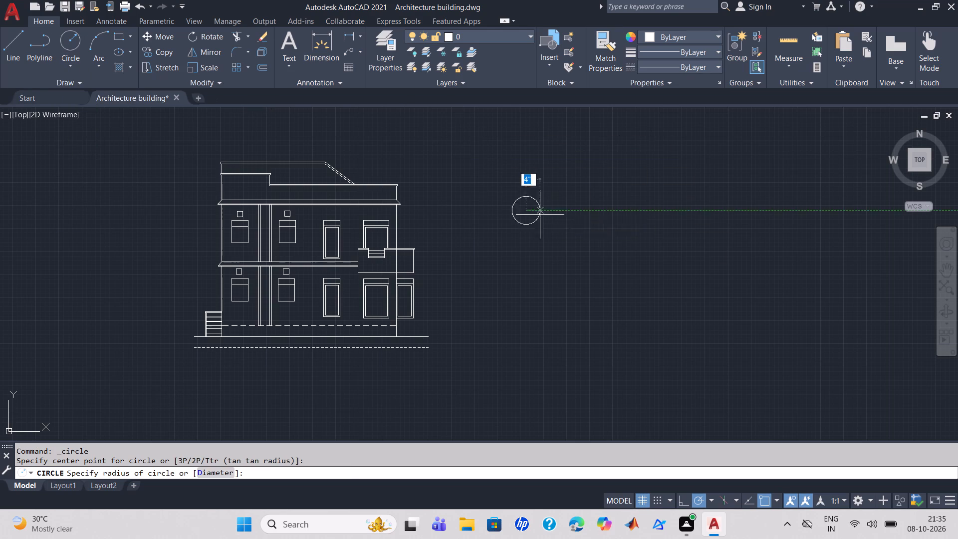
click(582, 258)
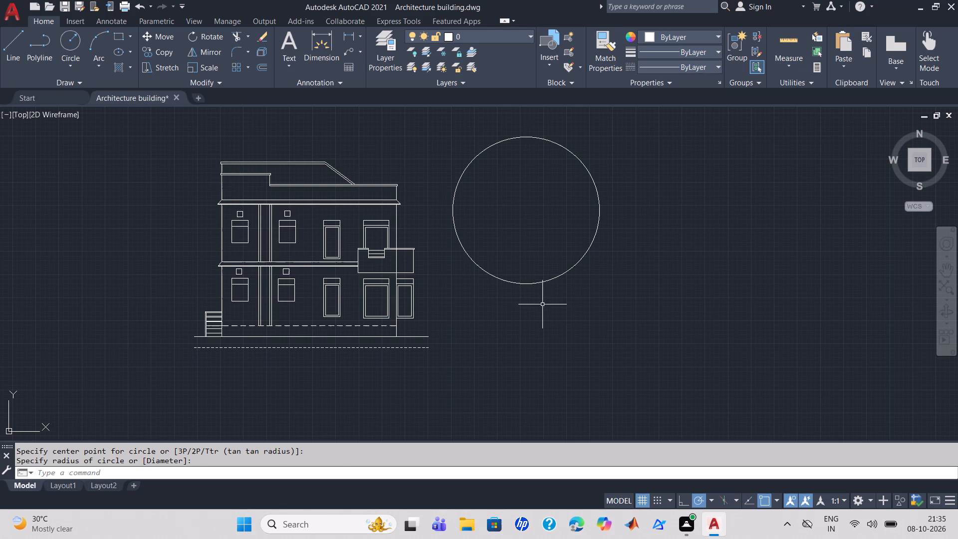
key(space)
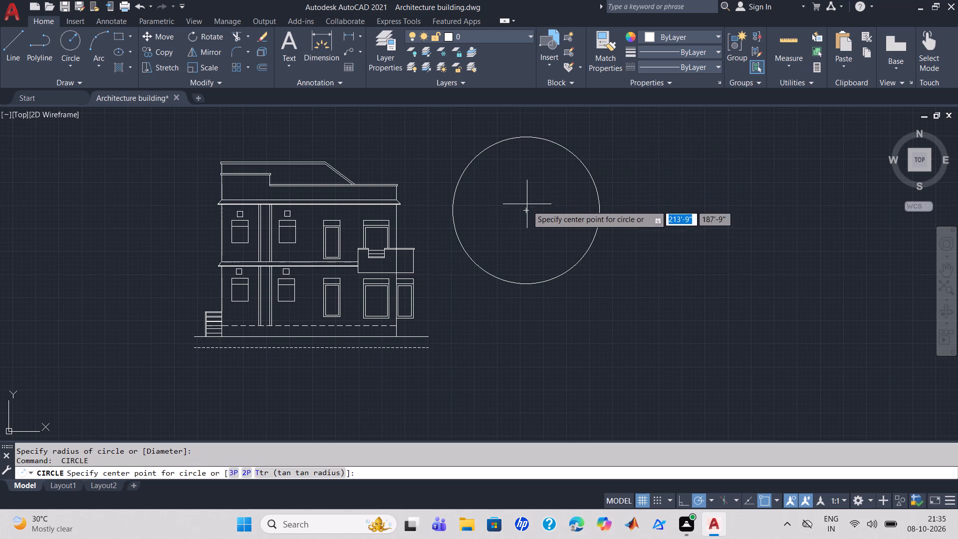
click(525, 212)
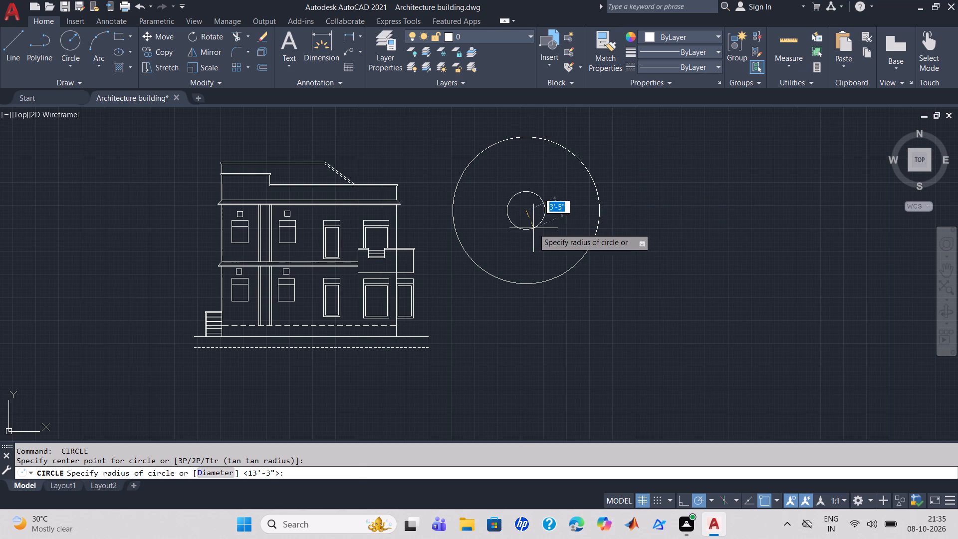
click(539, 254)
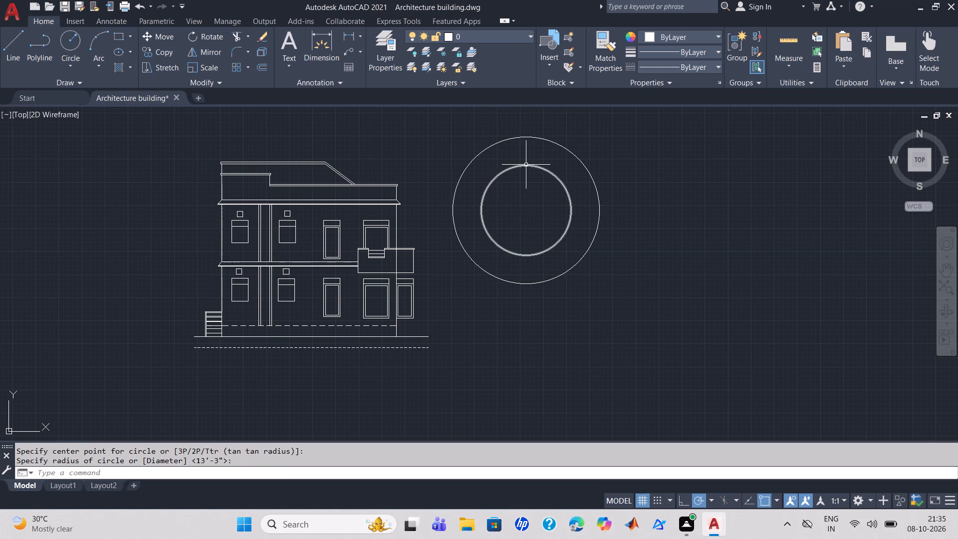
key(space)
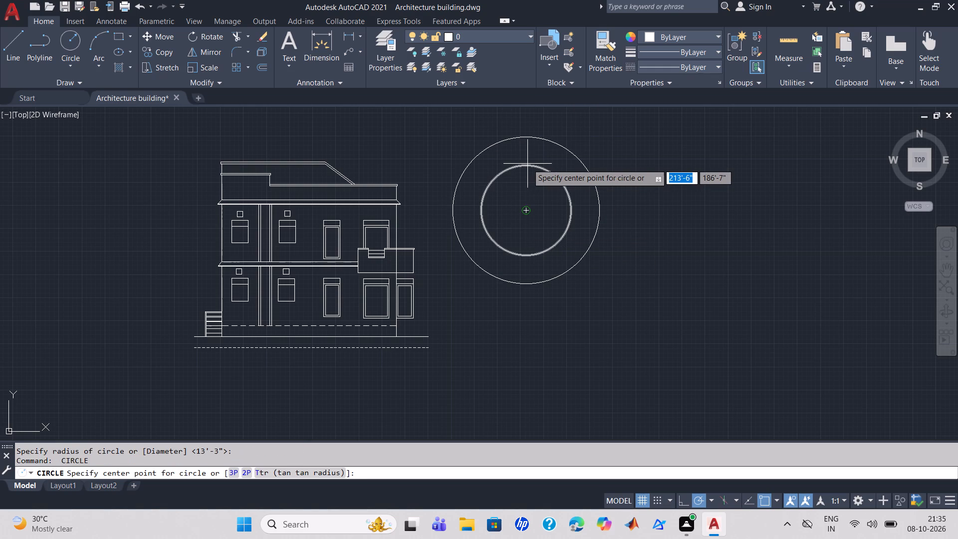
click(527, 166)
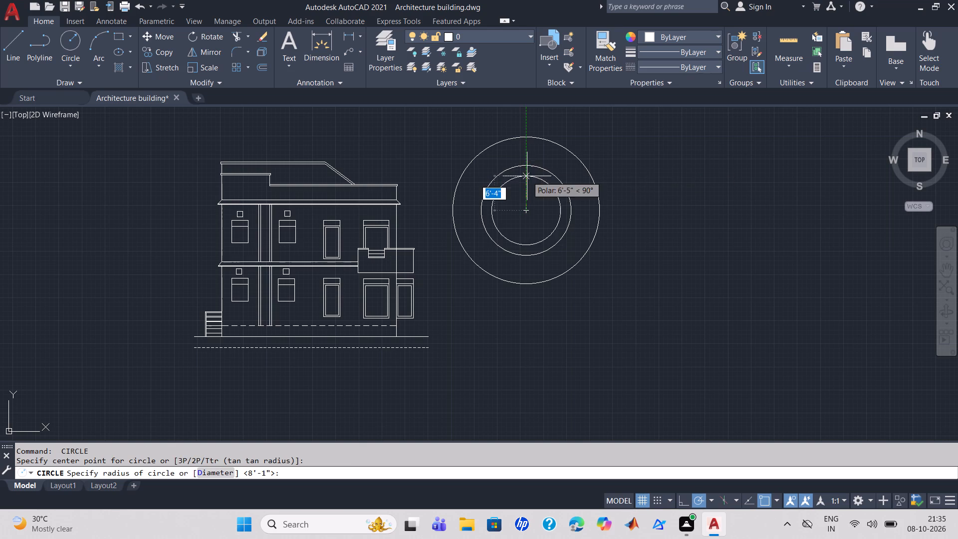
click(542, 198)
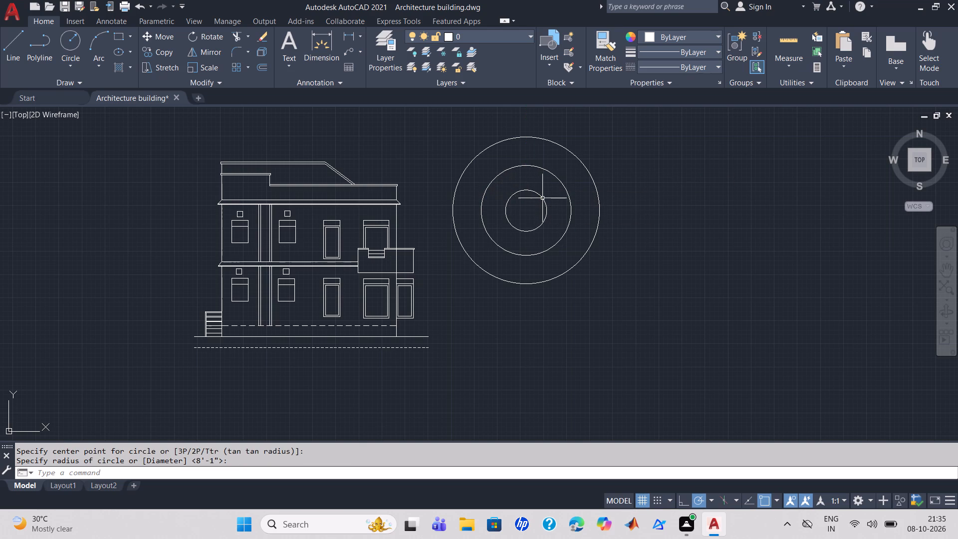
Move the smallest circle from the common centre up to the top quadrant of the middle circle.
click(545, 236)
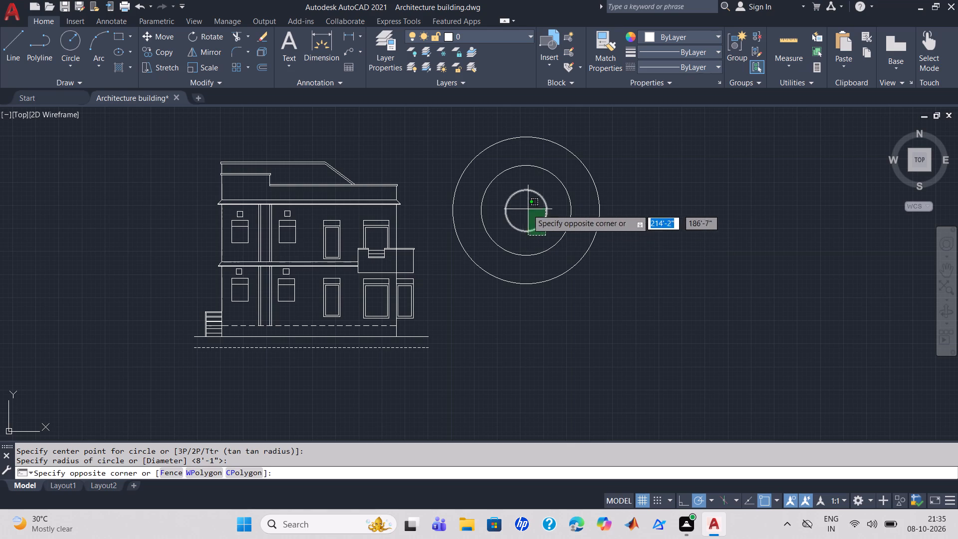
click(504, 185)
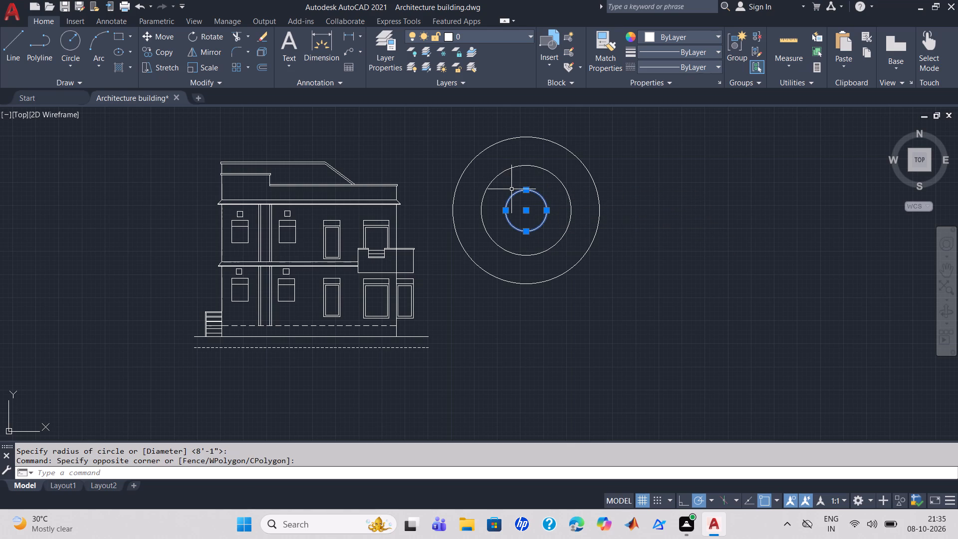
key(m)
key(Return)
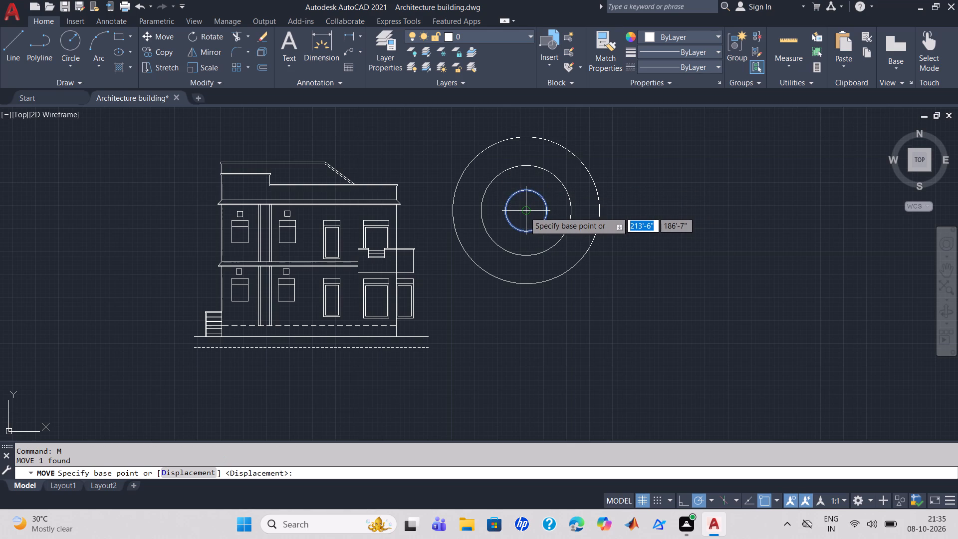
click(524, 212)
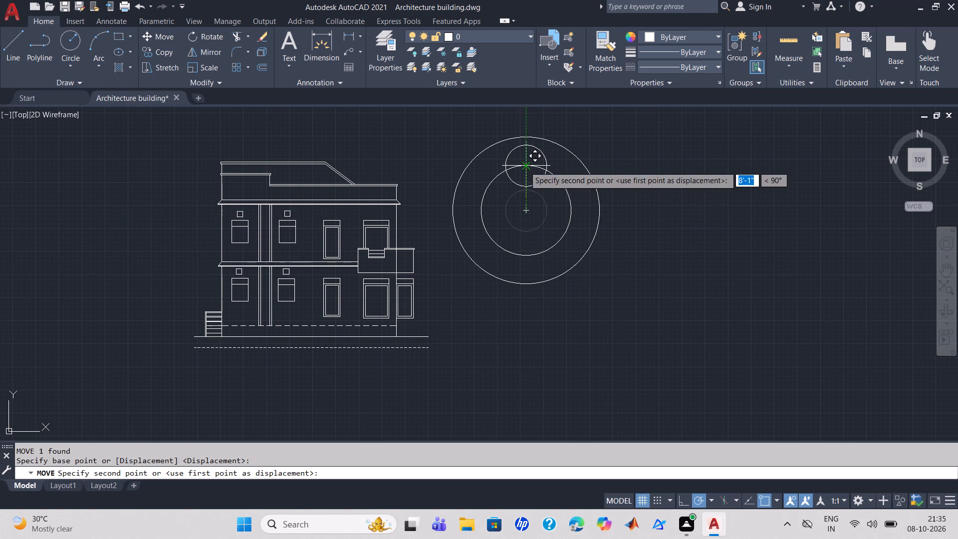
click(524, 166)
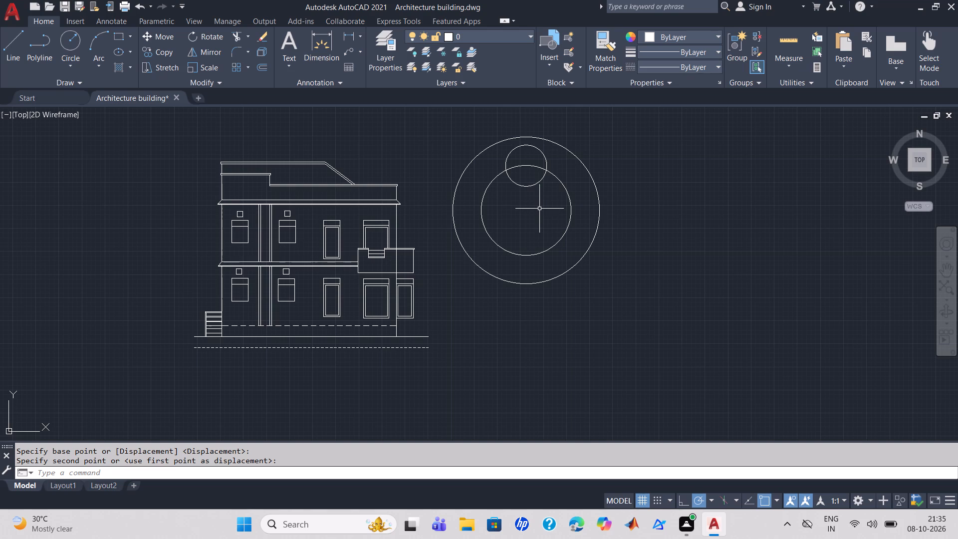
Make a polar array of the small circle around the large circles' common centre, with 10 items.
click(536, 149)
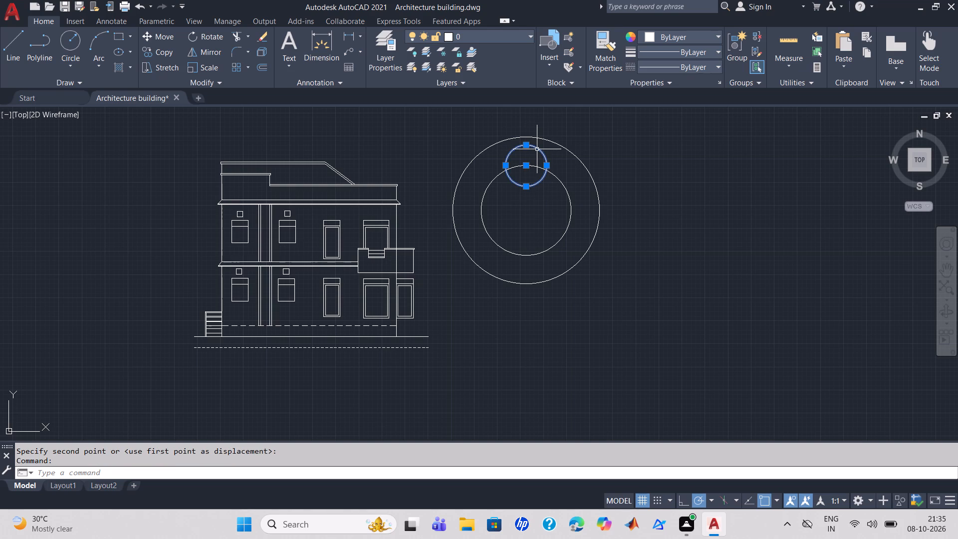
click(249, 69)
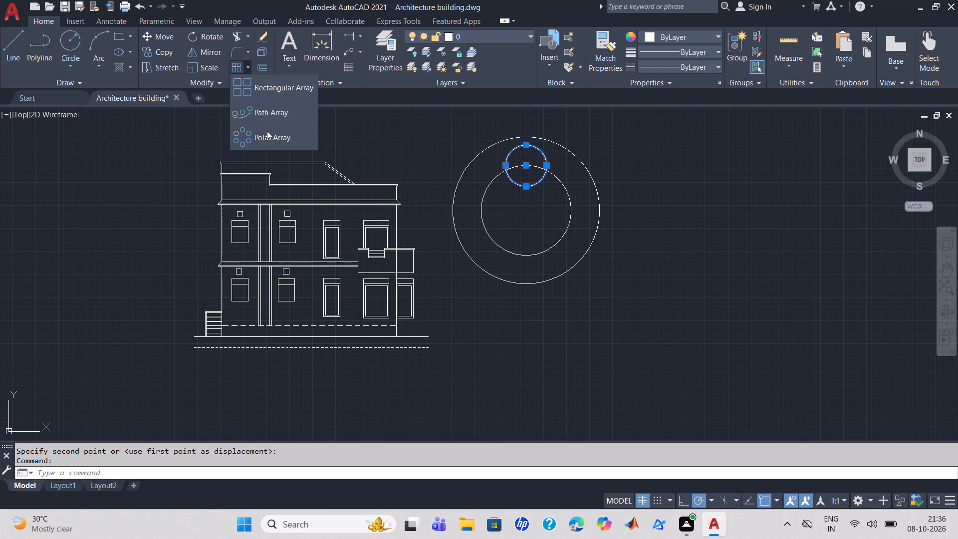
click(267, 131)
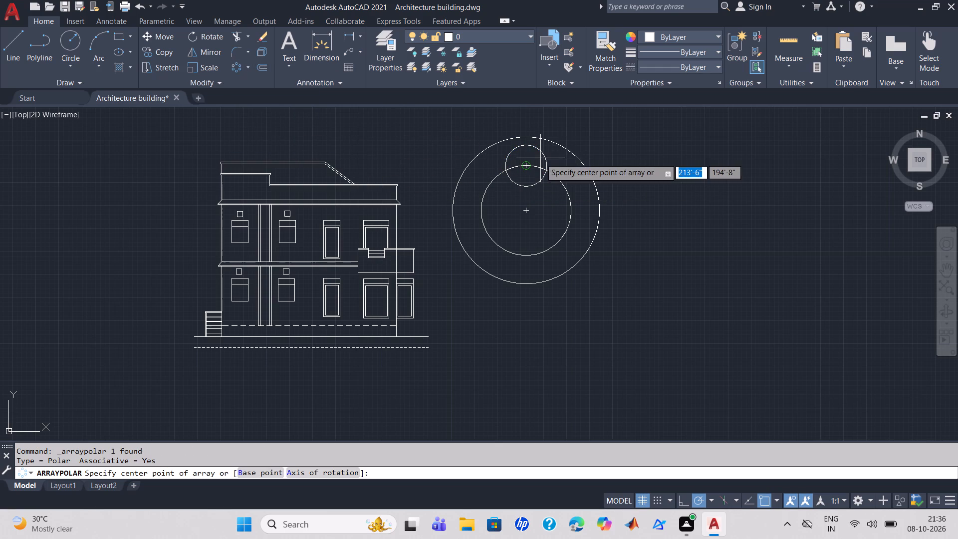
click(524, 212)
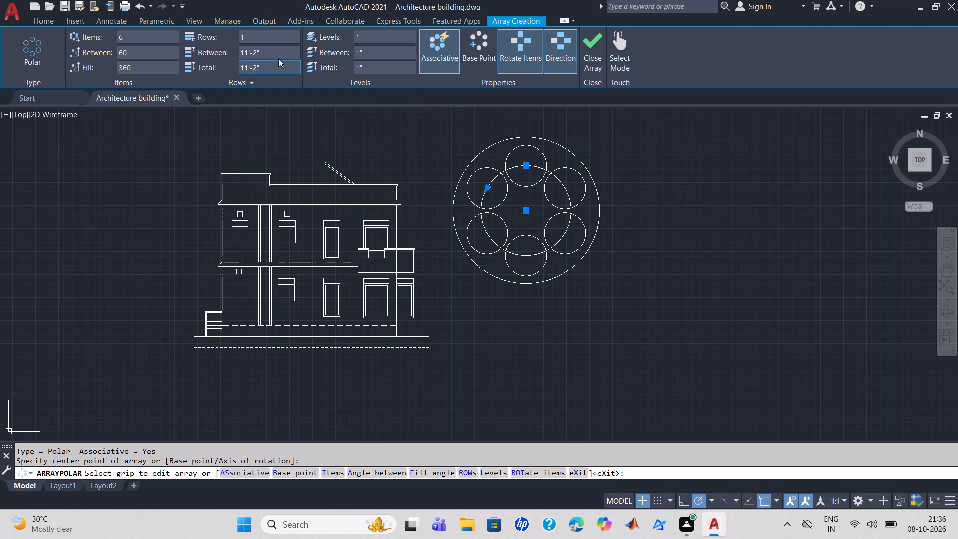
click(160, 36)
key(1)
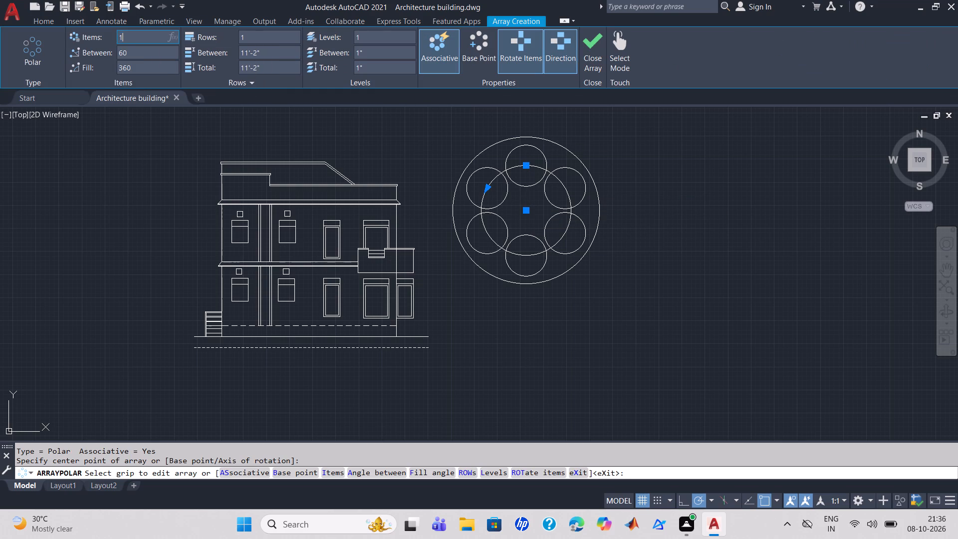
key(0)
key(Return)
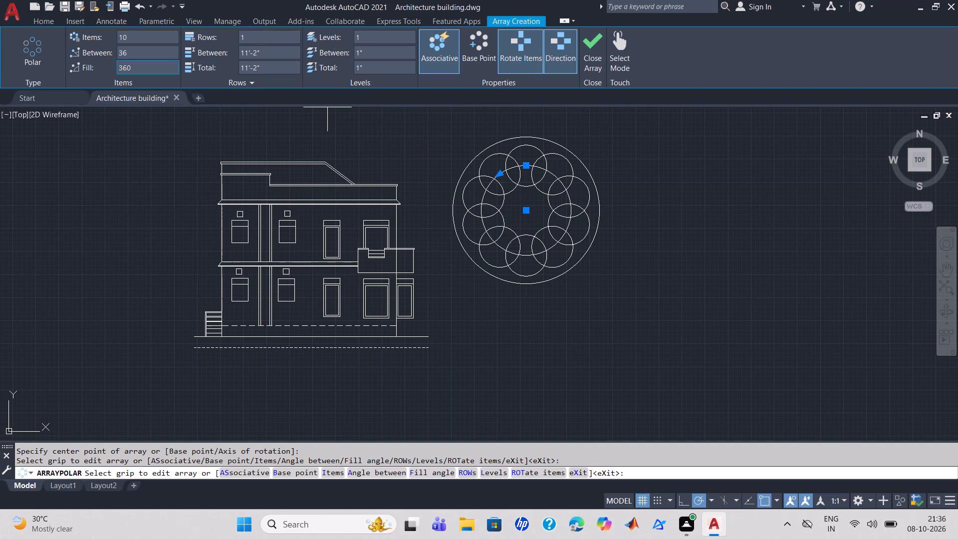
click(589, 56)
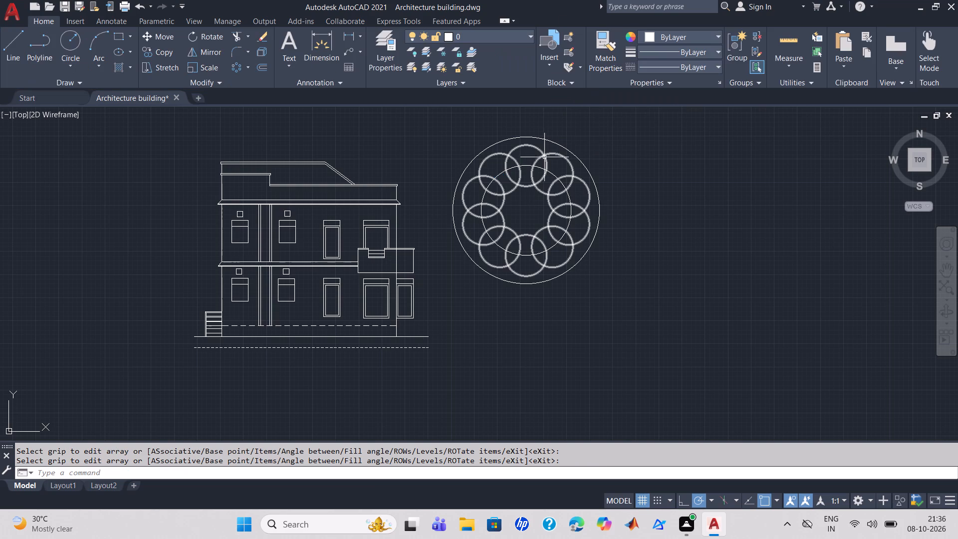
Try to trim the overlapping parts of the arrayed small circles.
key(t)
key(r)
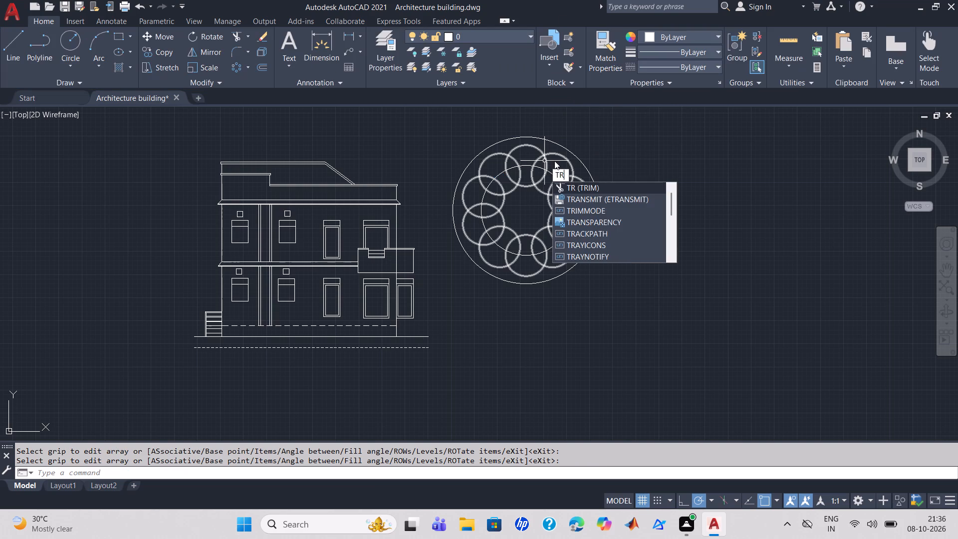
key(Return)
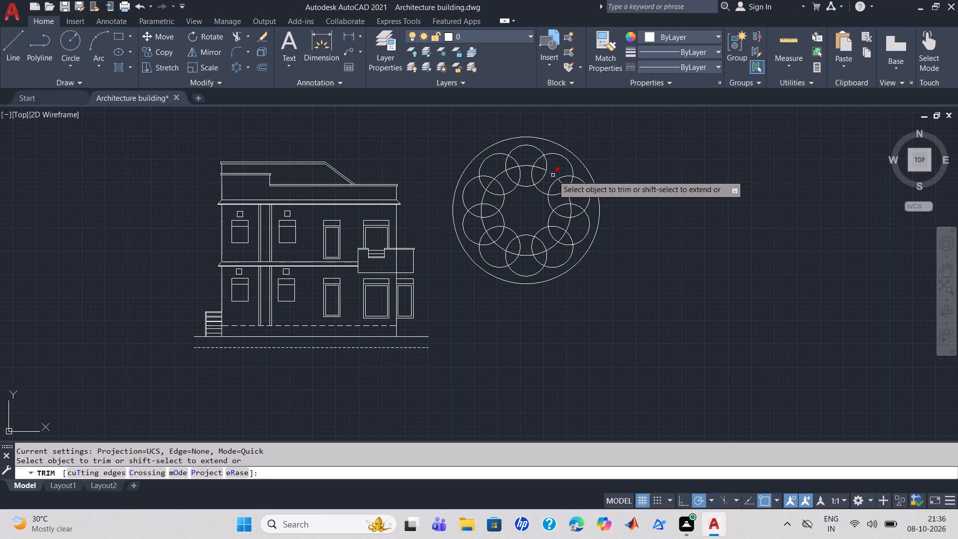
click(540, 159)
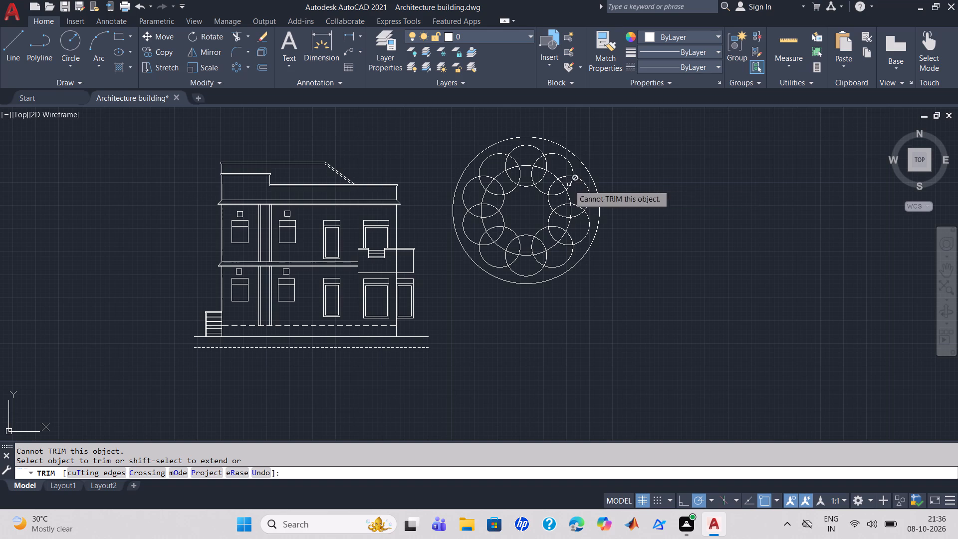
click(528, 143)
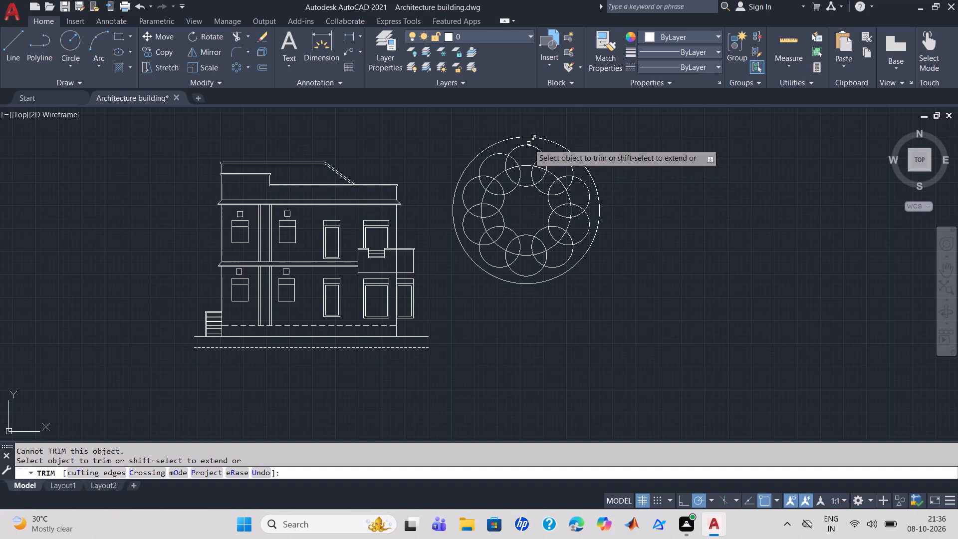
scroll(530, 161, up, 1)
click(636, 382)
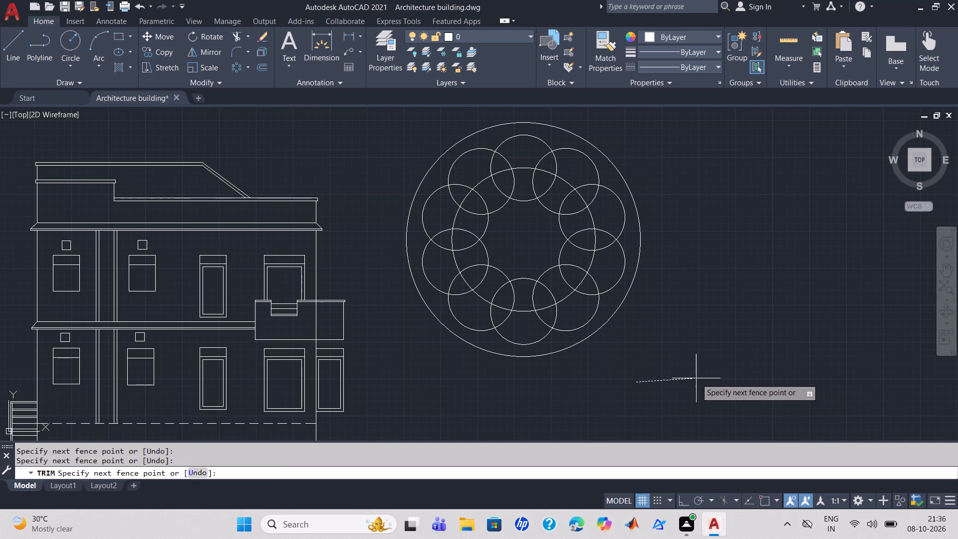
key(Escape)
Explode the polar array of small circles into separate circles.
key(x)
key(Return)
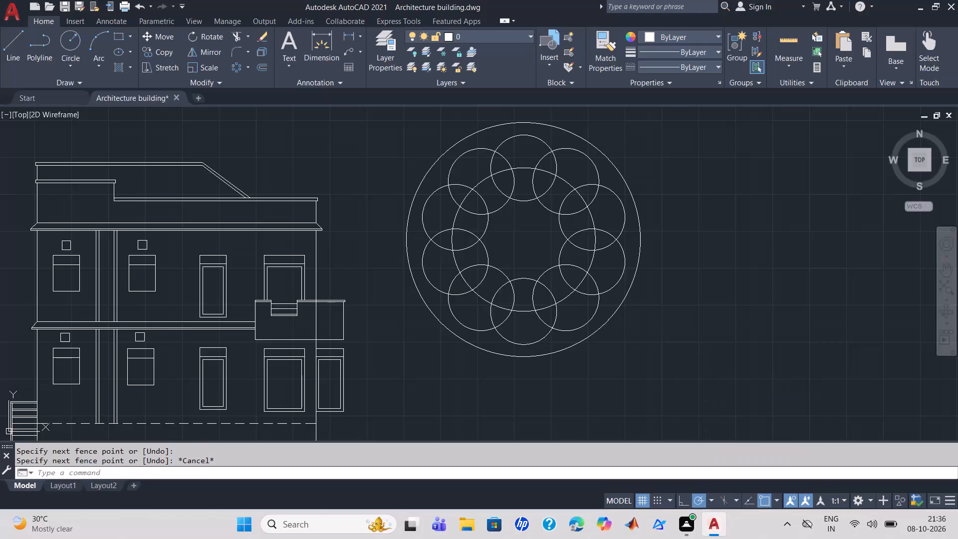
click(681, 365)
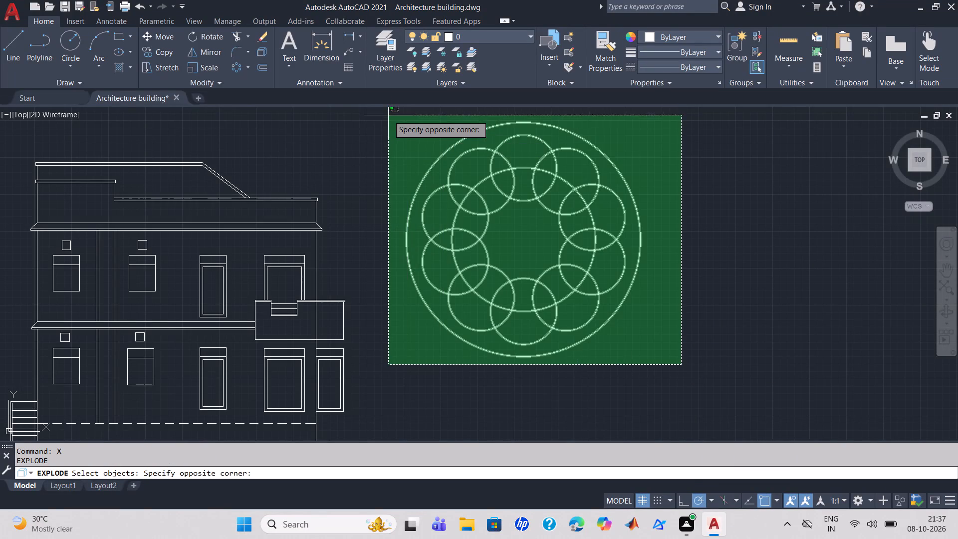
click(388, 117)
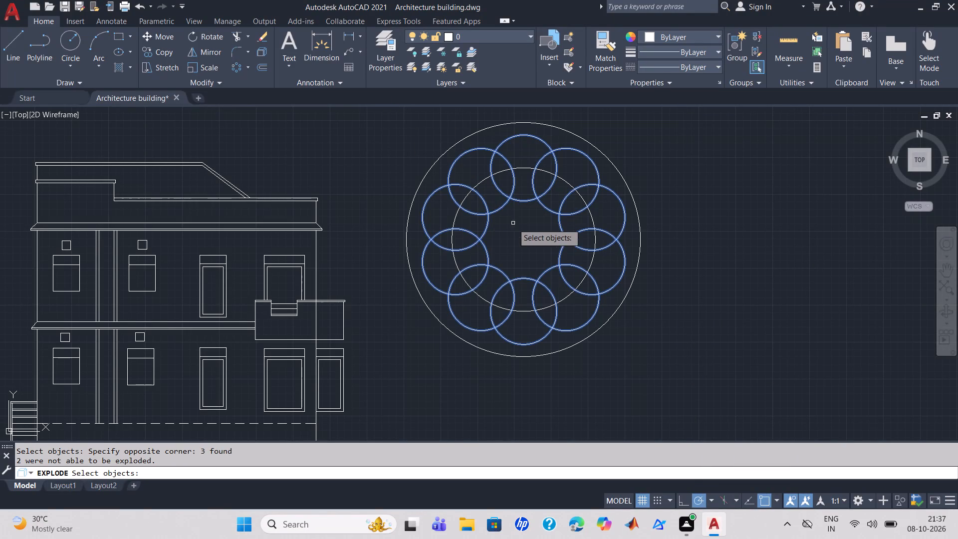
key(Return)
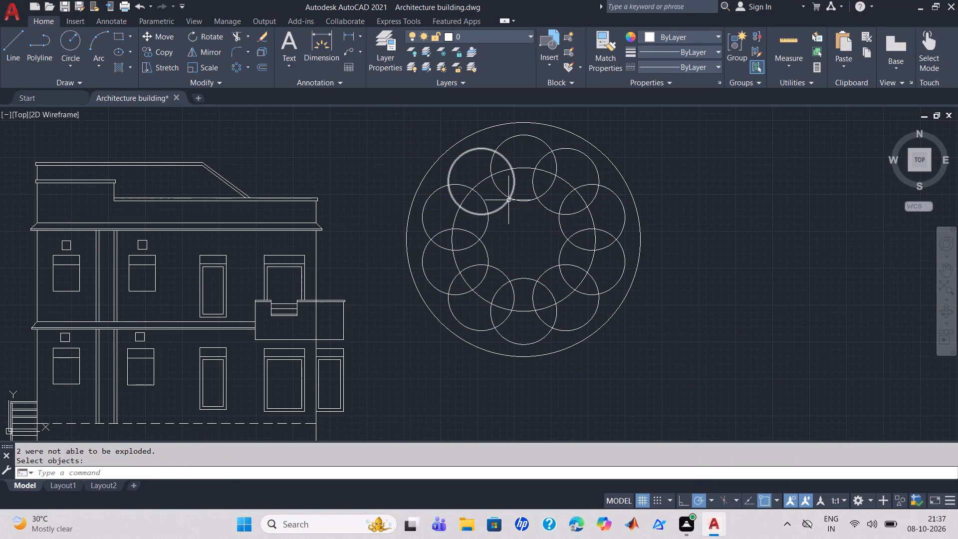
Trim one overlapping arc from each of the ten small circles outside the middle circle, leaving a ring of overlapping petals.
text(tr)
key(Return)
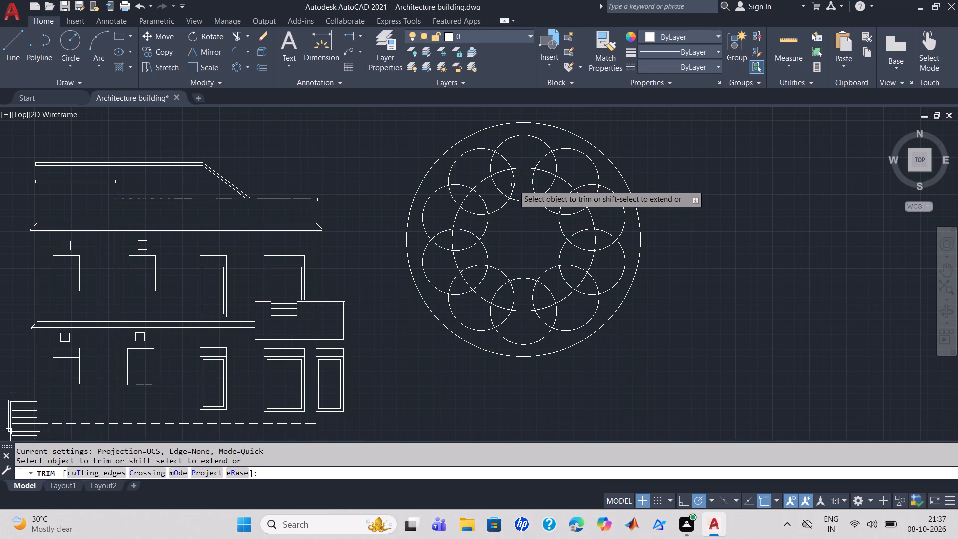
click(491, 162)
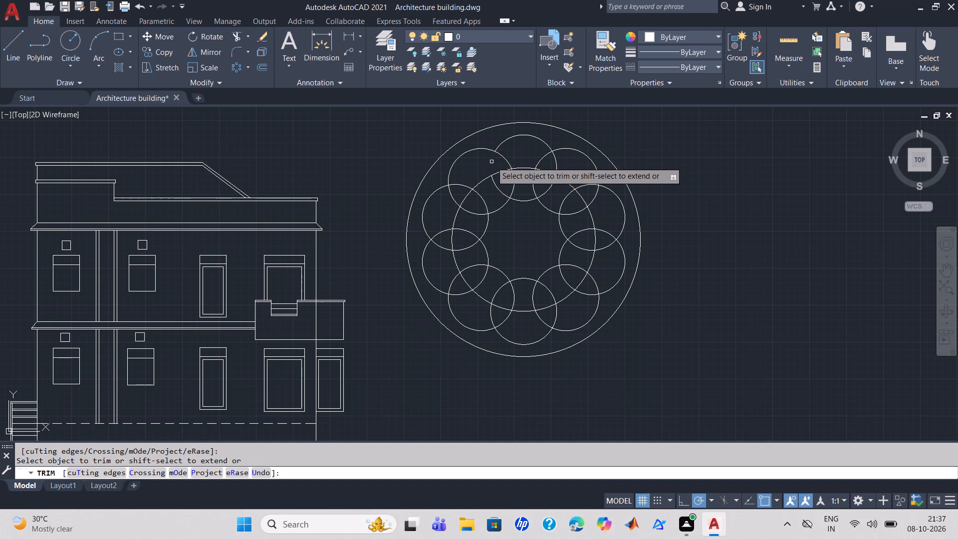
click(452, 197)
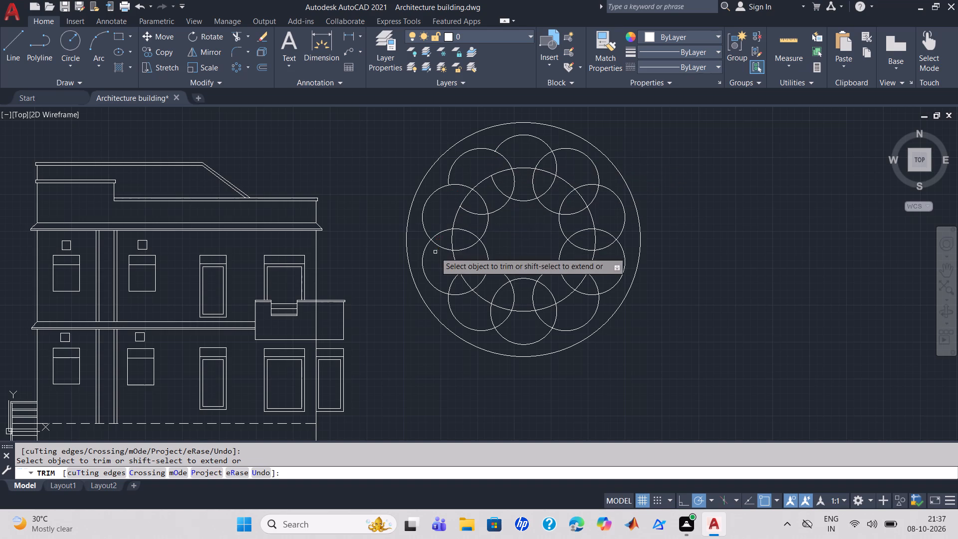
click(443, 248)
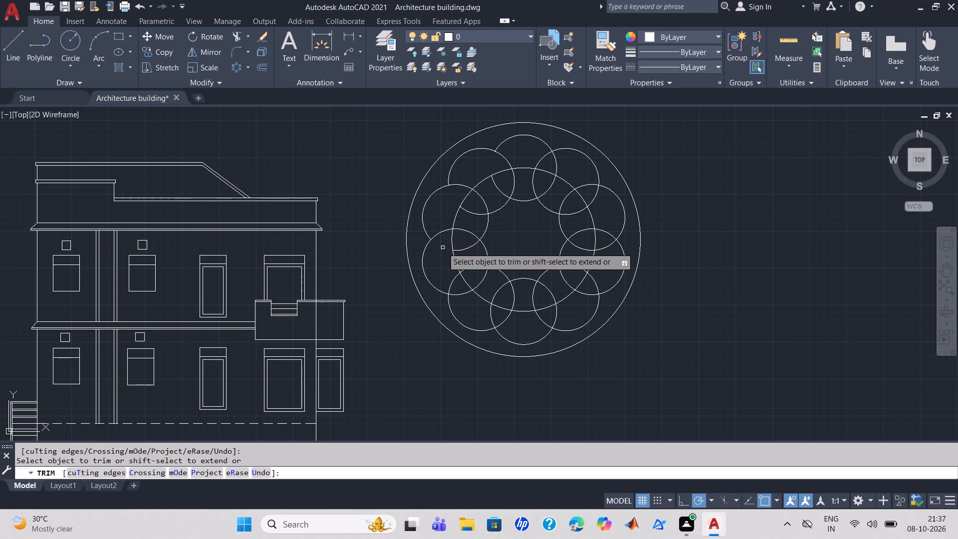
click(461, 294)
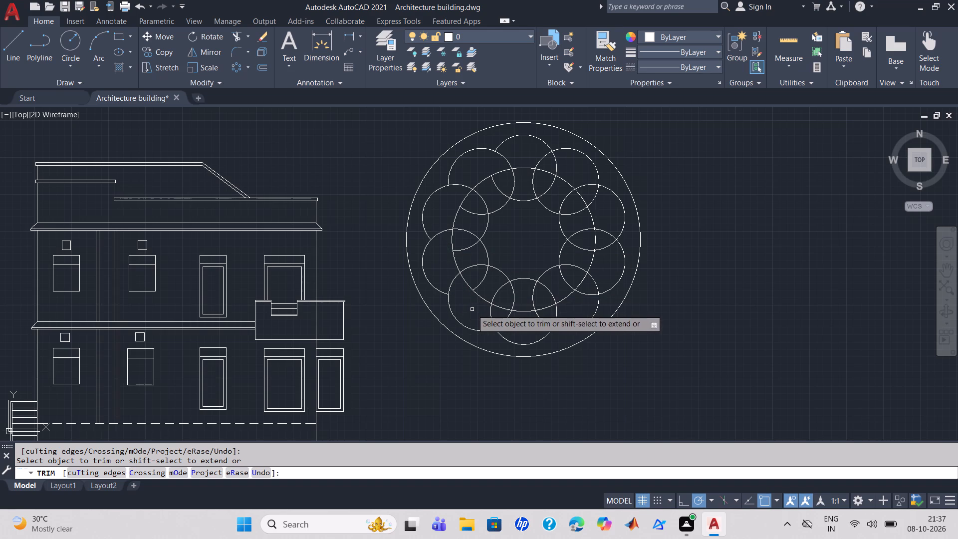
click(506, 317)
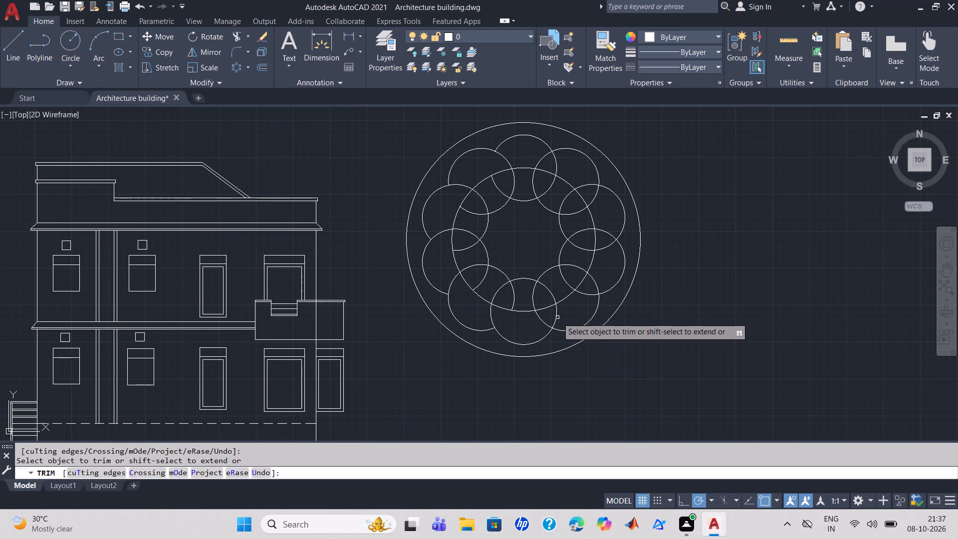
click(556, 317)
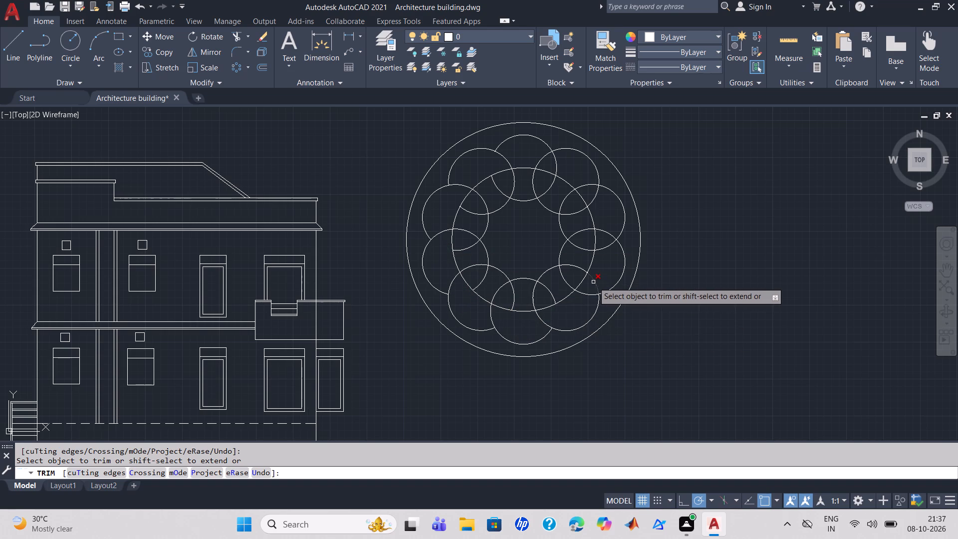
click(592, 283)
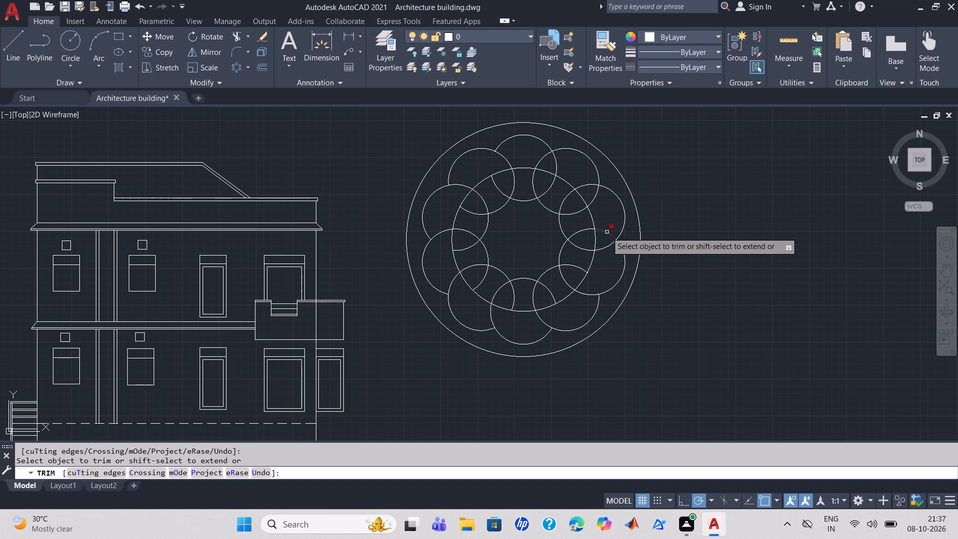
click(607, 232)
click(591, 185)
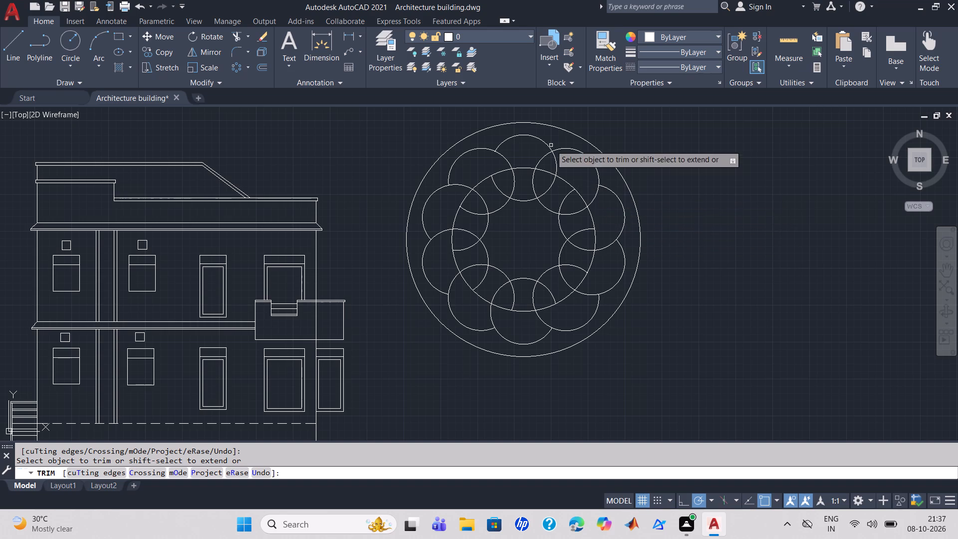
click(544, 156)
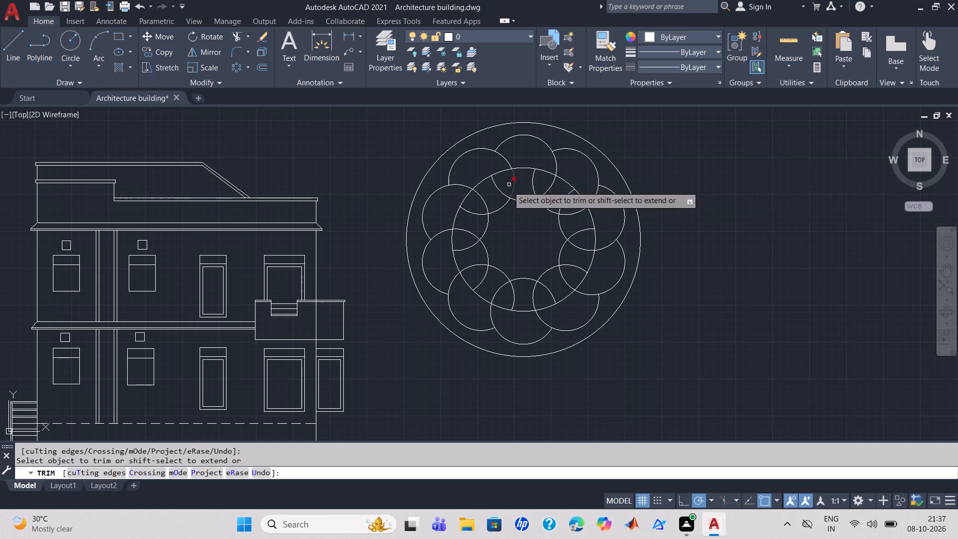
Trim one overlapping arc from each of the ten small circles inside the middle circle, continuing the swirled petal pattern.
click(483, 199)
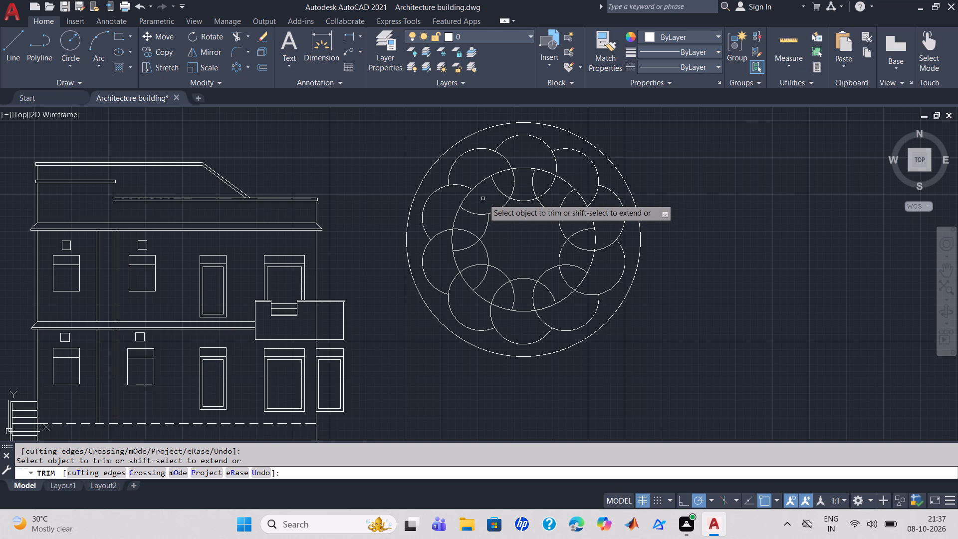
click(513, 181)
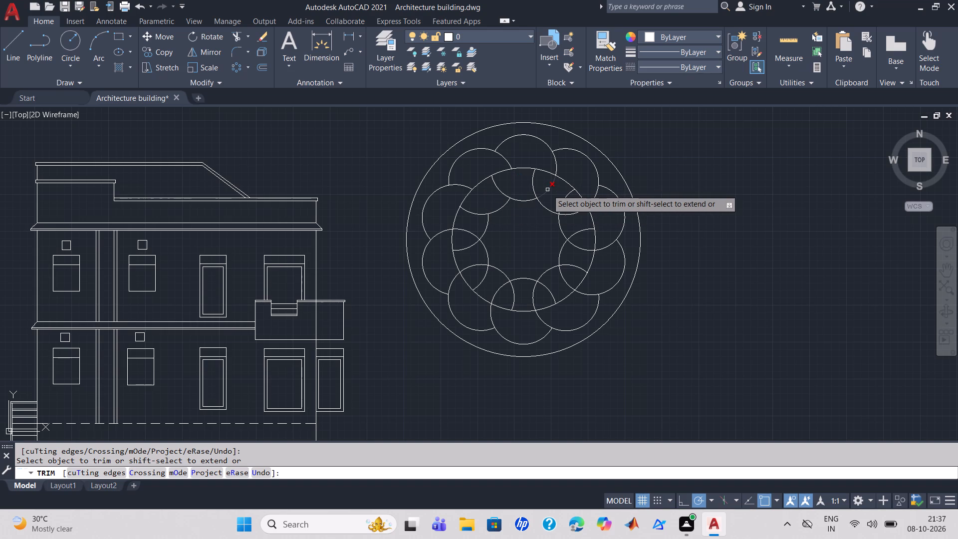
click(548, 190)
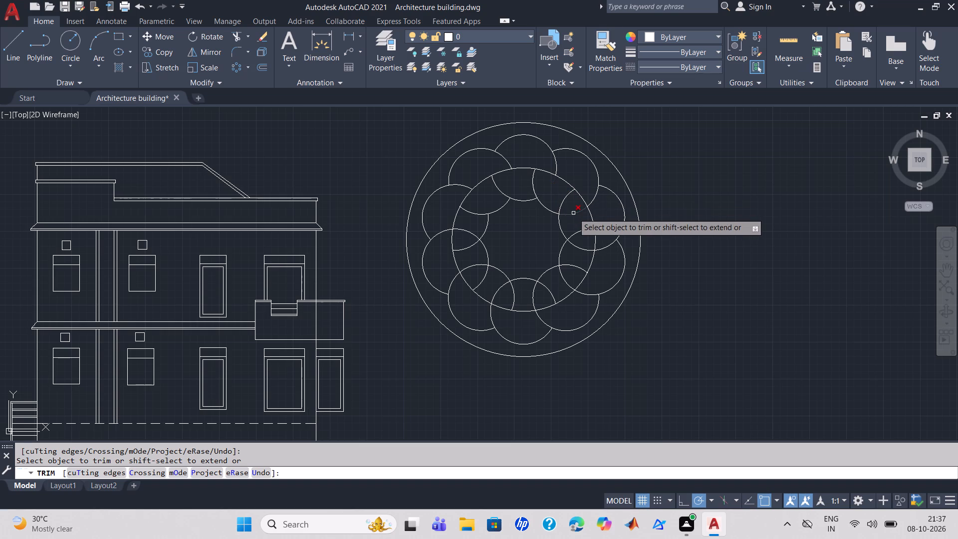
click(574, 214)
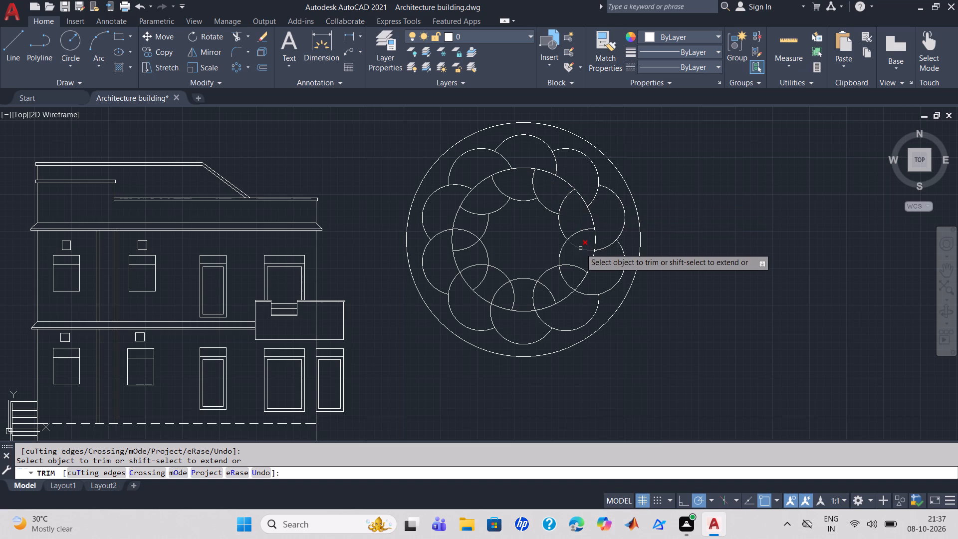
click(580, 248)
click(564, 280)
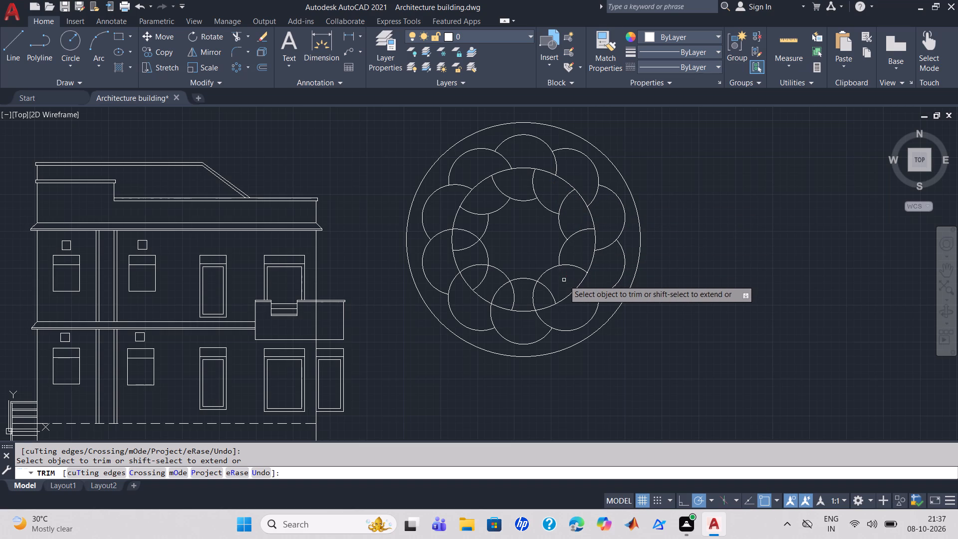
click(532, 297)
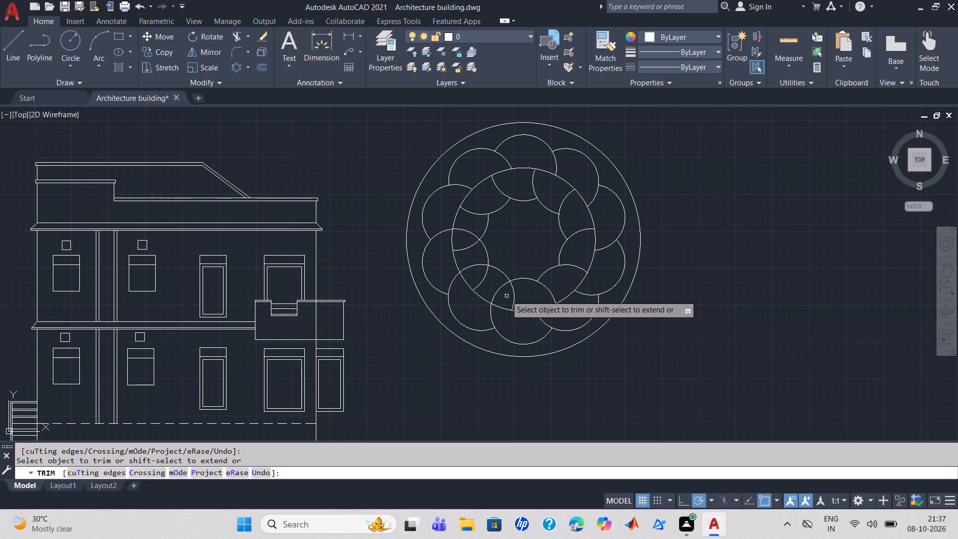
click(496, 292)
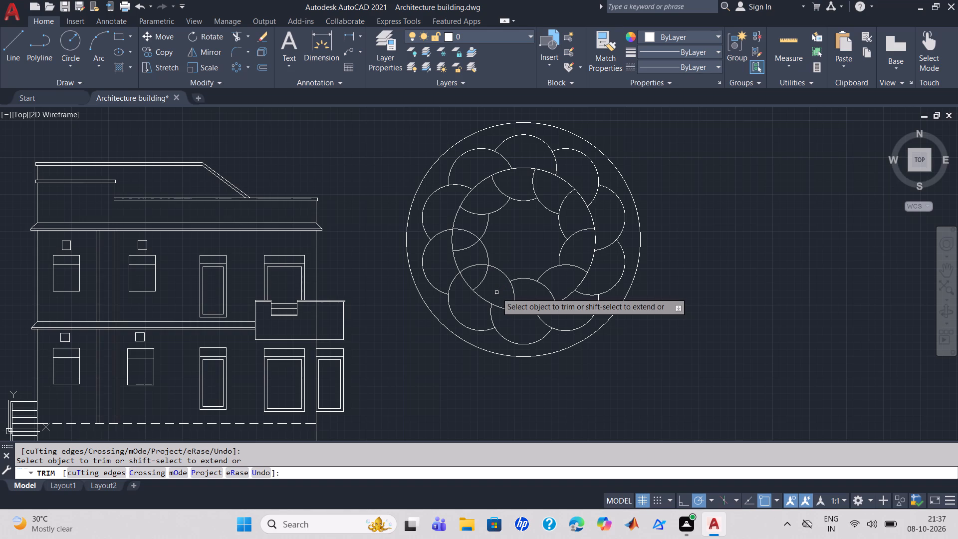
click(480, 266)
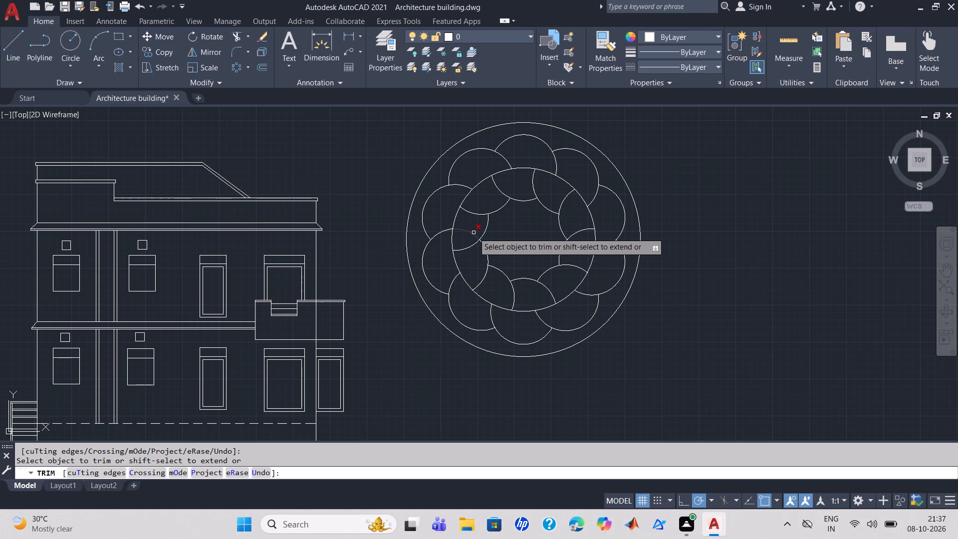
click(474, 233)
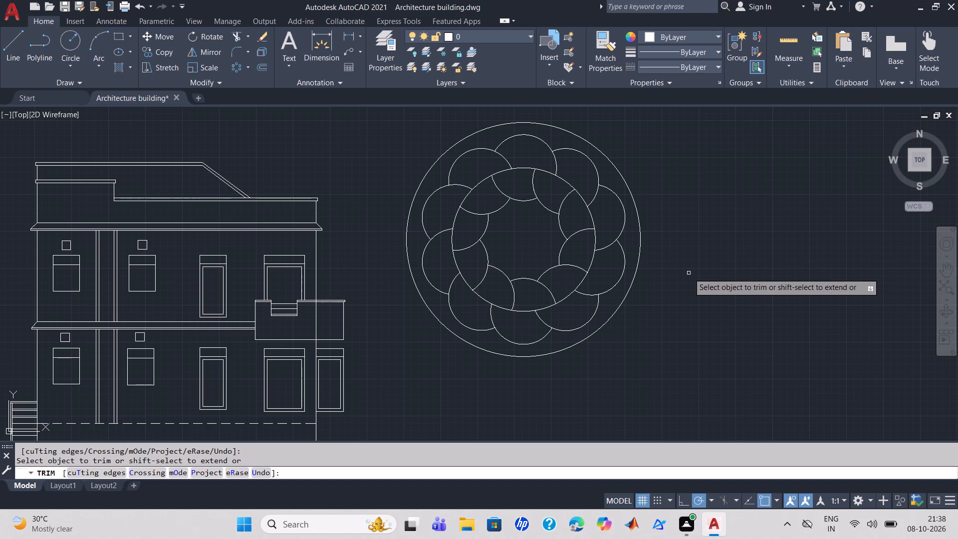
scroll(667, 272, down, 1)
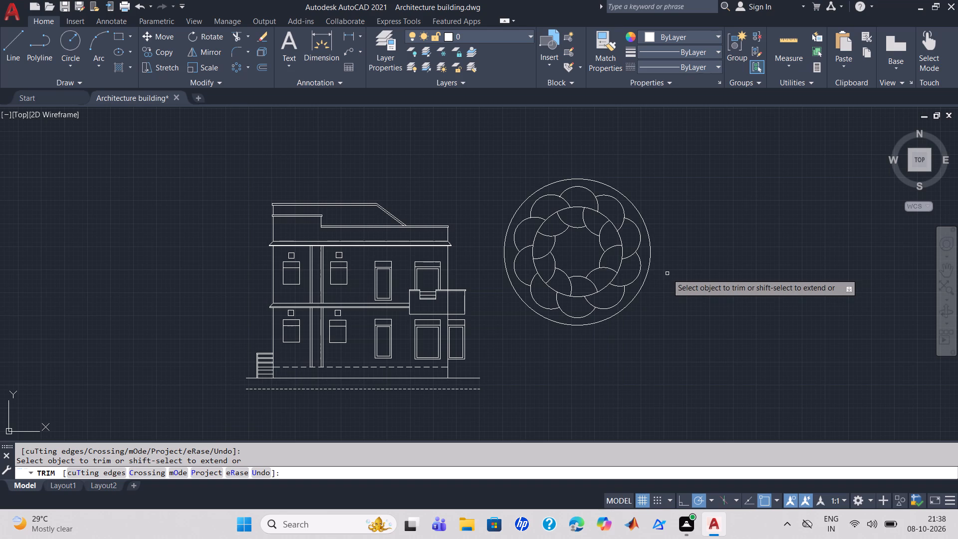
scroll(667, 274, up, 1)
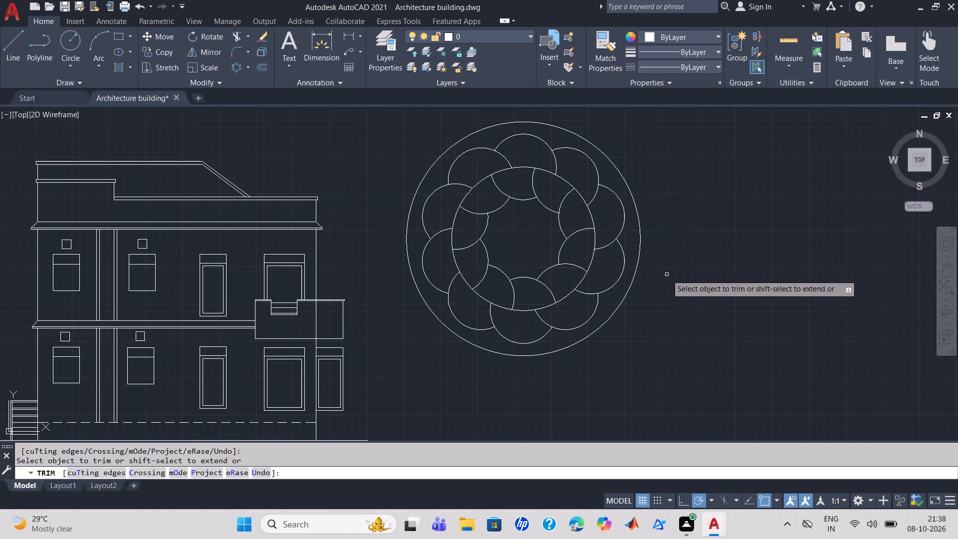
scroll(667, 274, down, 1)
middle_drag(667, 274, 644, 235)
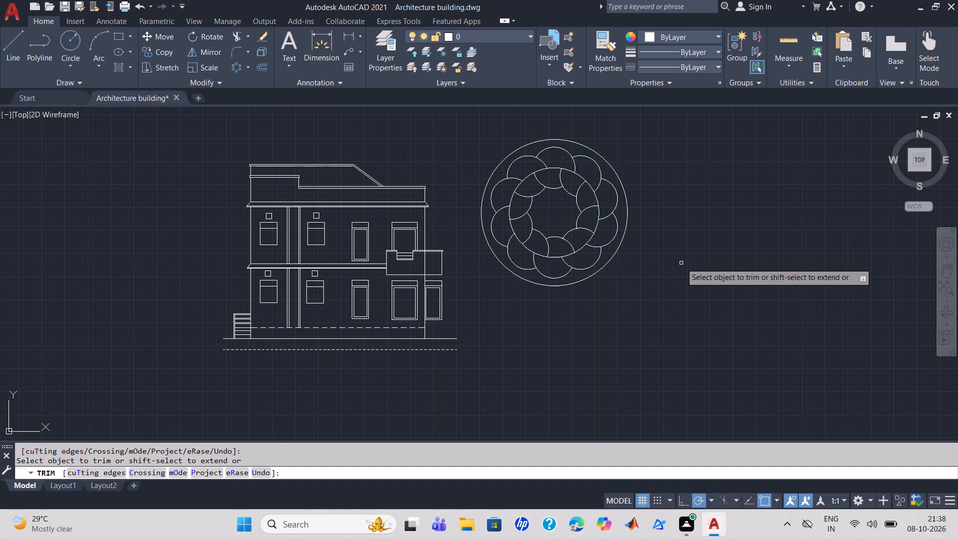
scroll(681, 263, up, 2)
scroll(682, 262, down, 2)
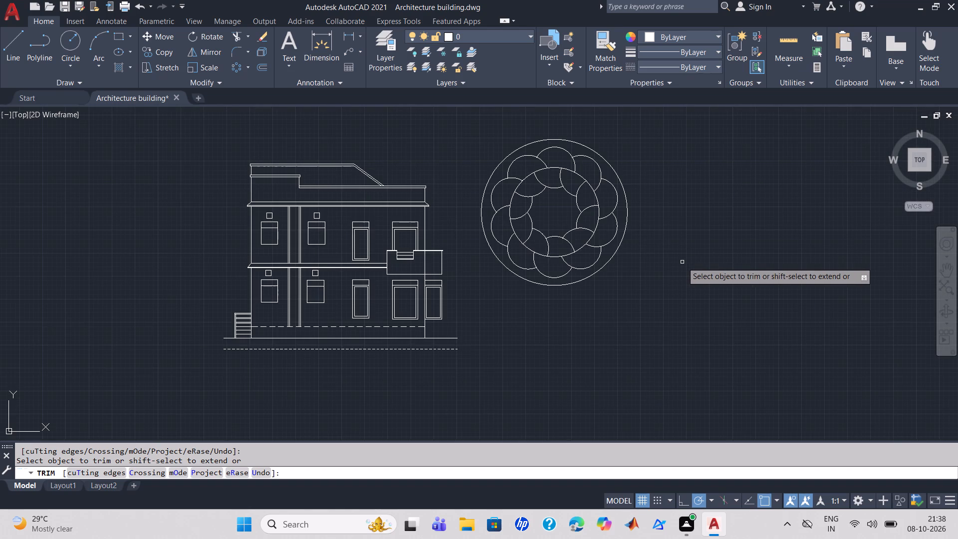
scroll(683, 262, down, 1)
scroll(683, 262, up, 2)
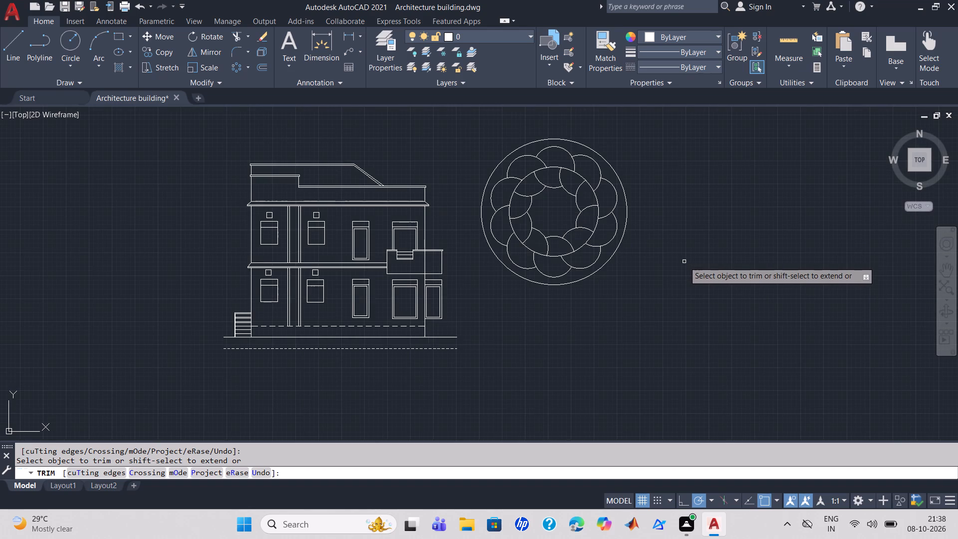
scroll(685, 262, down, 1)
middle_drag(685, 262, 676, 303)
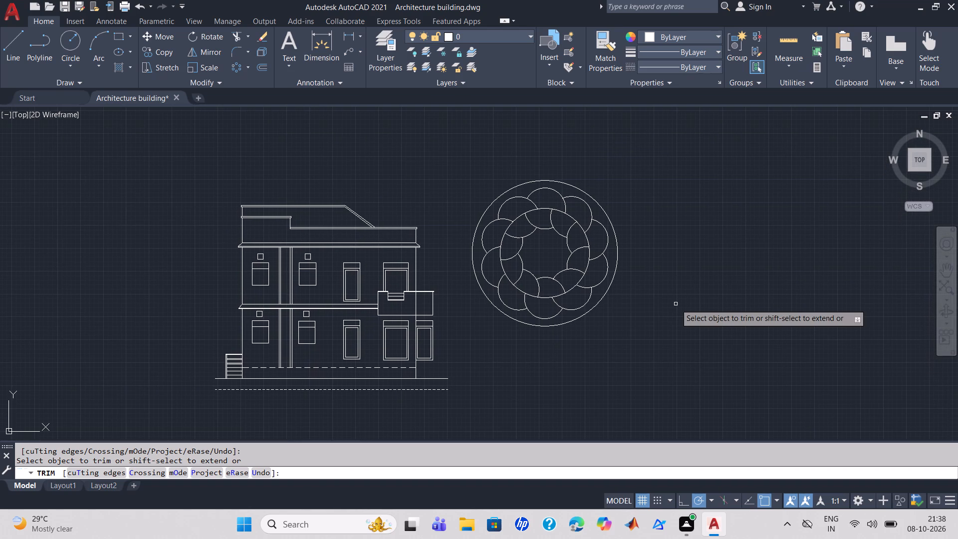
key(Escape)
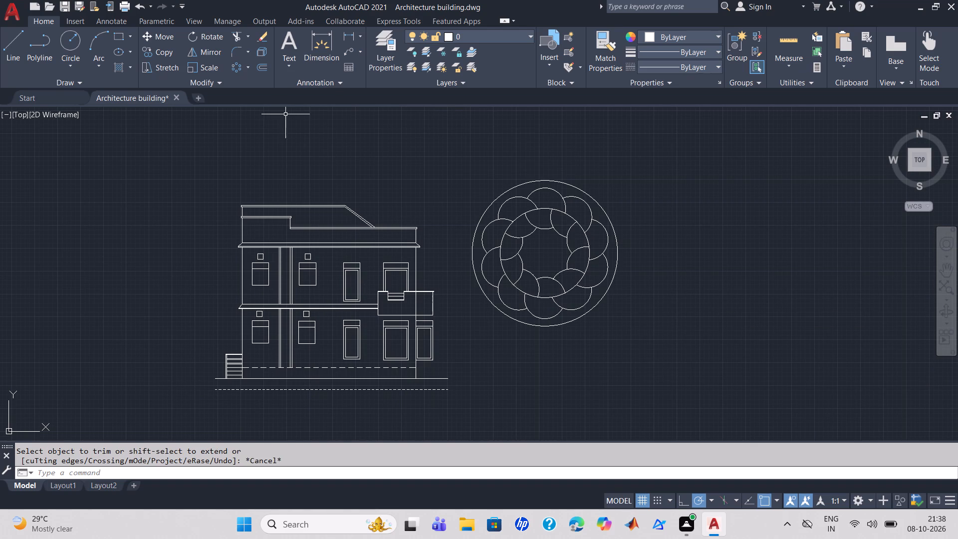
Draw a circle with a radius of about 2'-4" at the ornament's common centre.
click(70, 36)
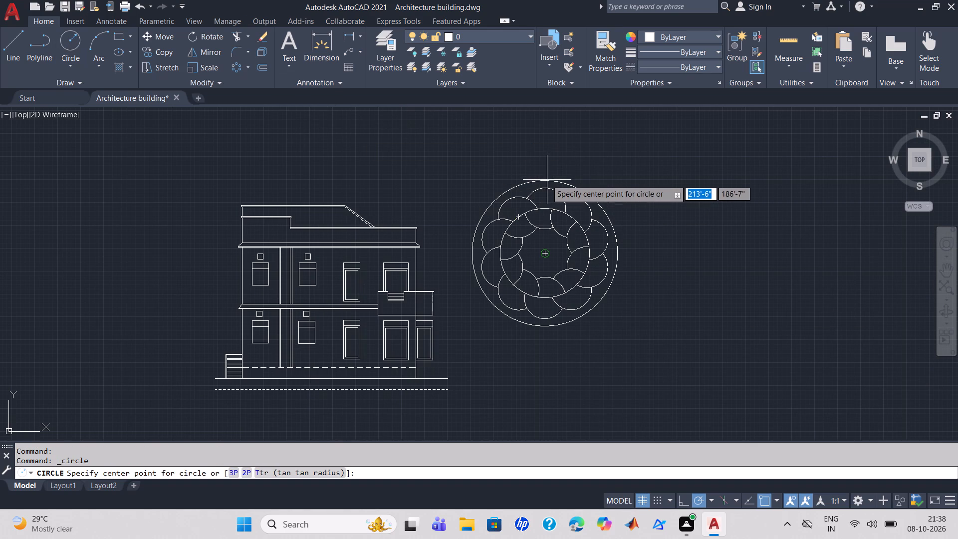
click(544, 253)
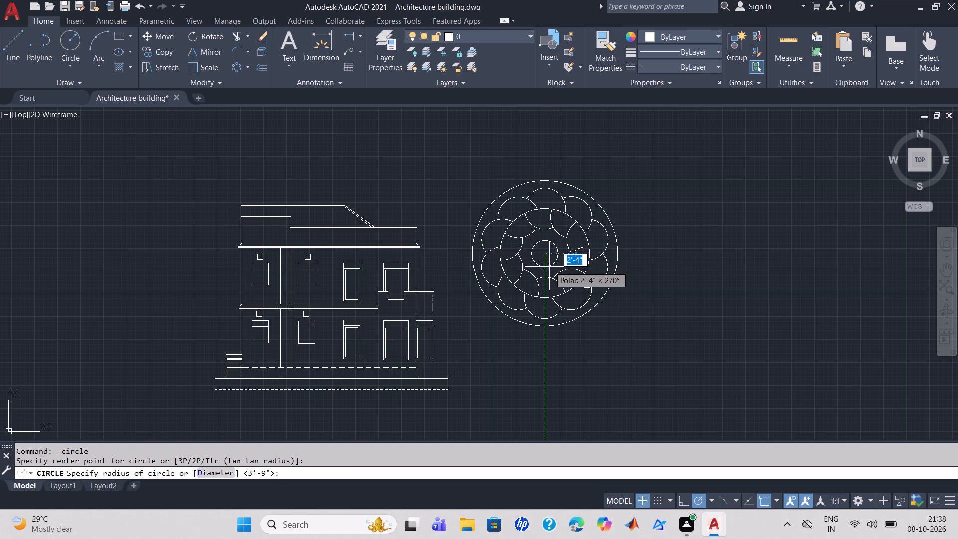
click(549, 267)
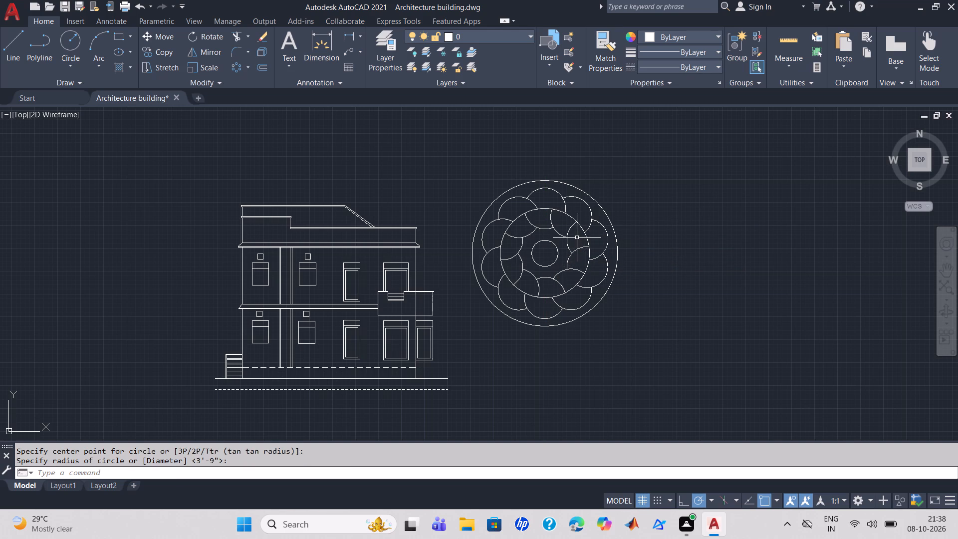
Move the small central circle about 14'-11" straight up from the ornament's centre, onto the top of the outer circle.
click(560, 266)
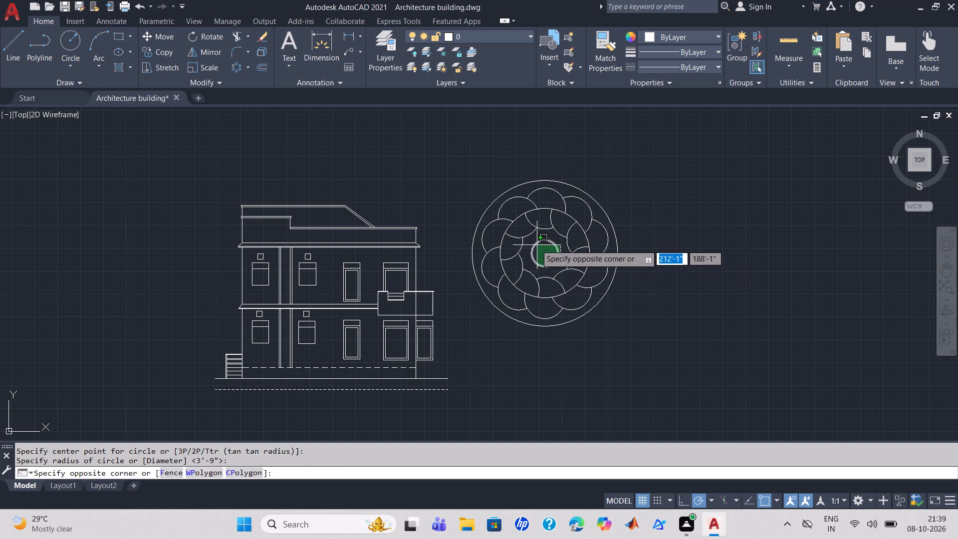
click(527, 239)
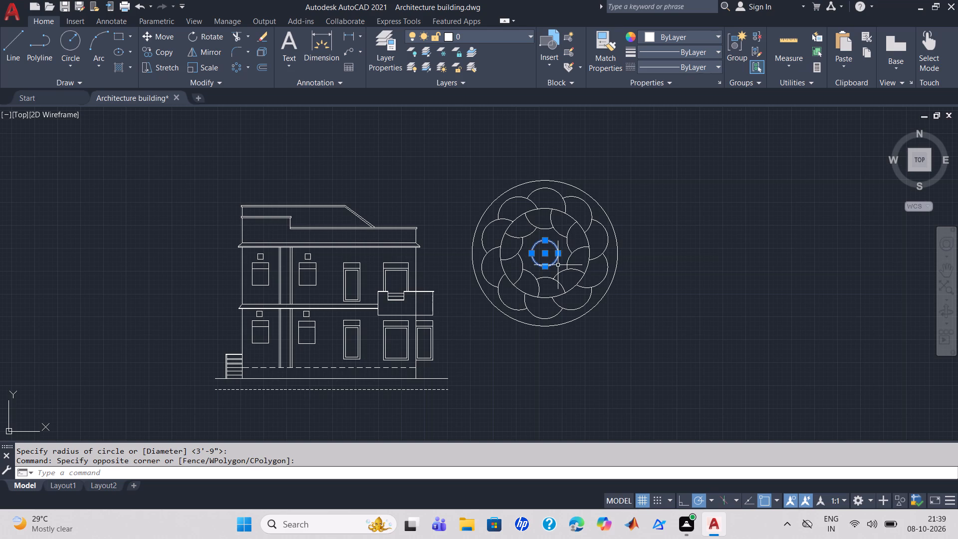
key(m)
key(Return)
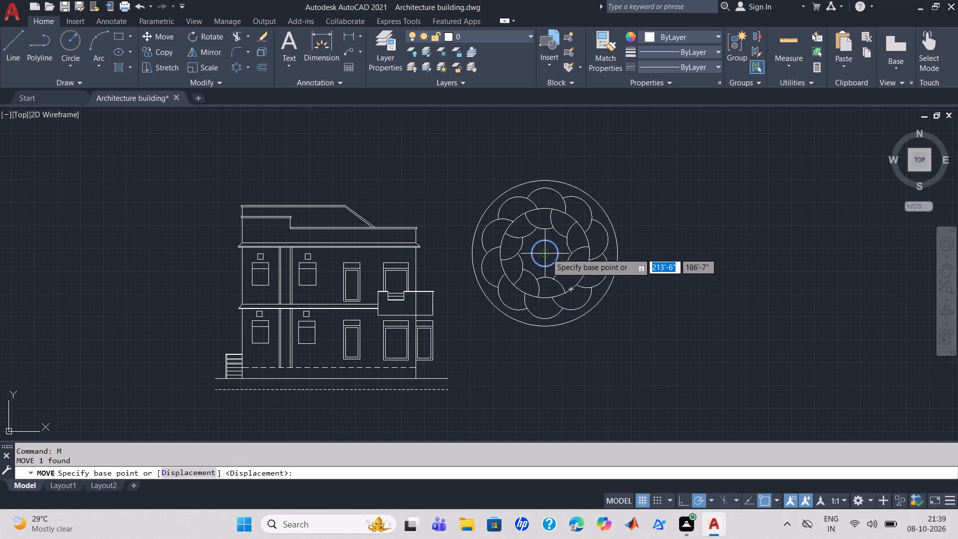
click(546, 253)
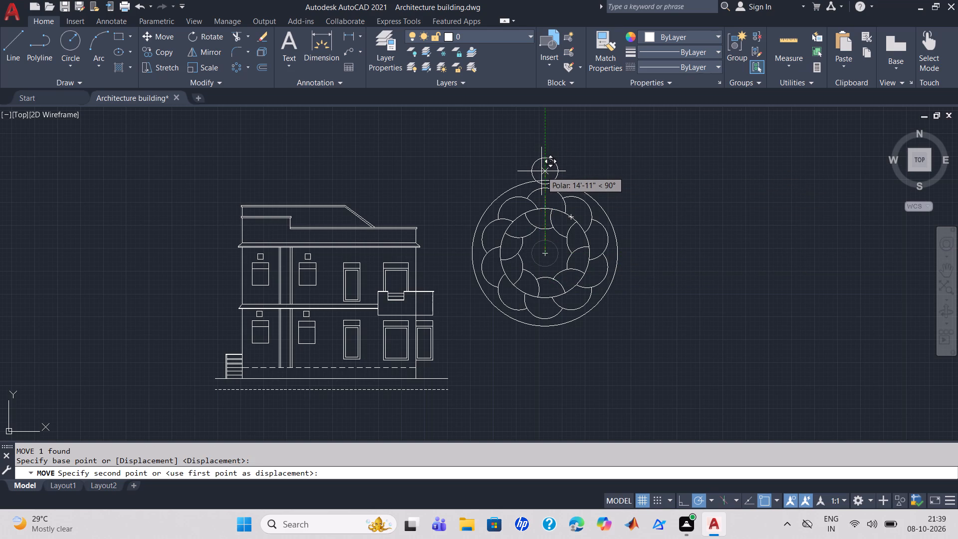
click(541, 171)
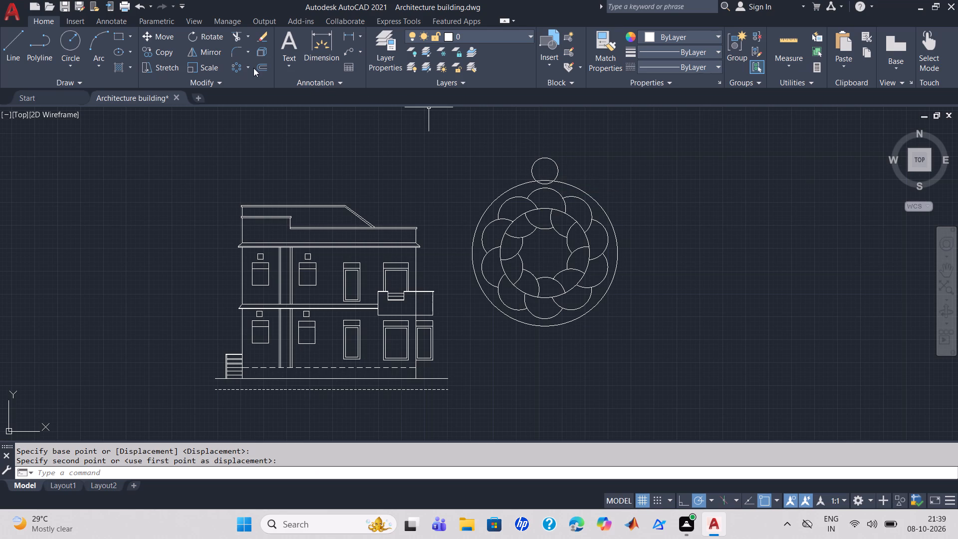
Create a polar array of the moved small circle around the ornament's centre with 20 items.
click(230, 64)
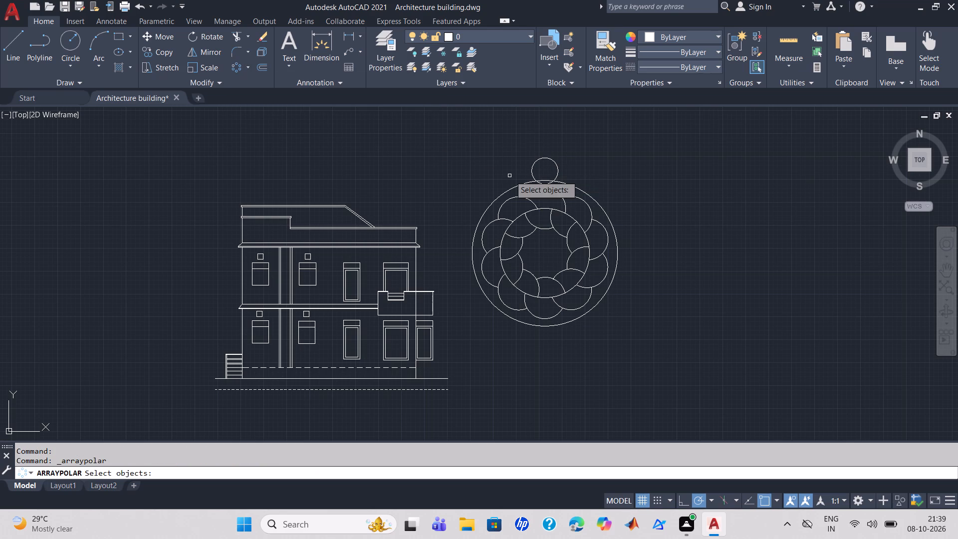
click(553, 161)
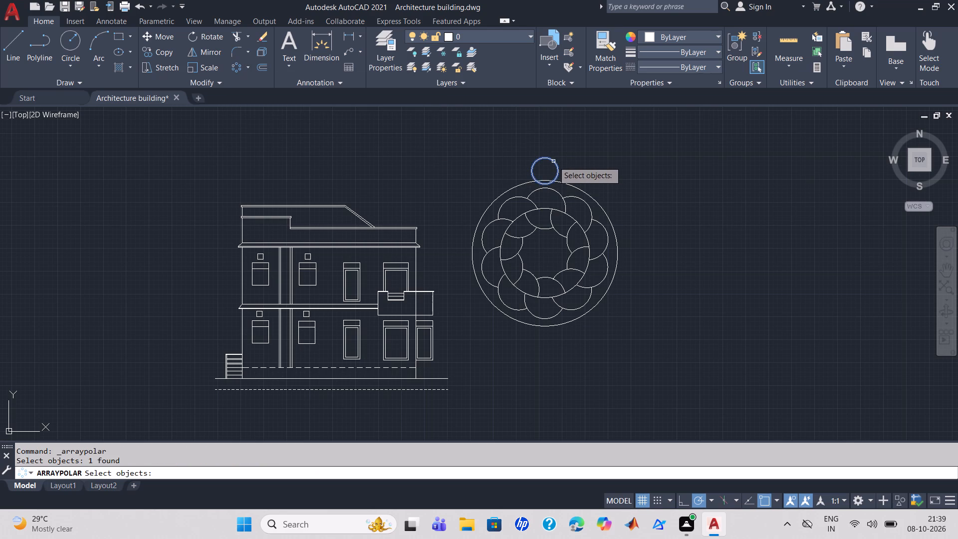
key(Return)
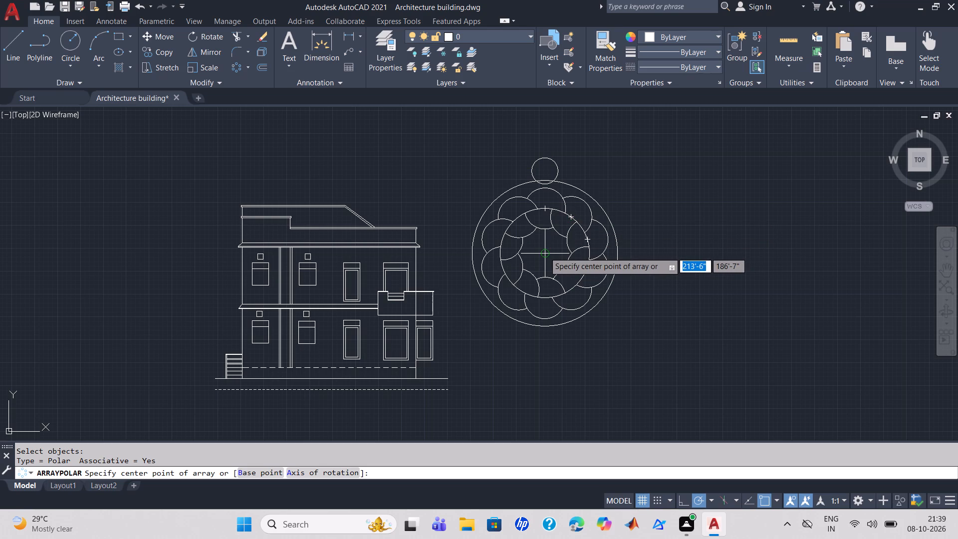
click(544, 252)
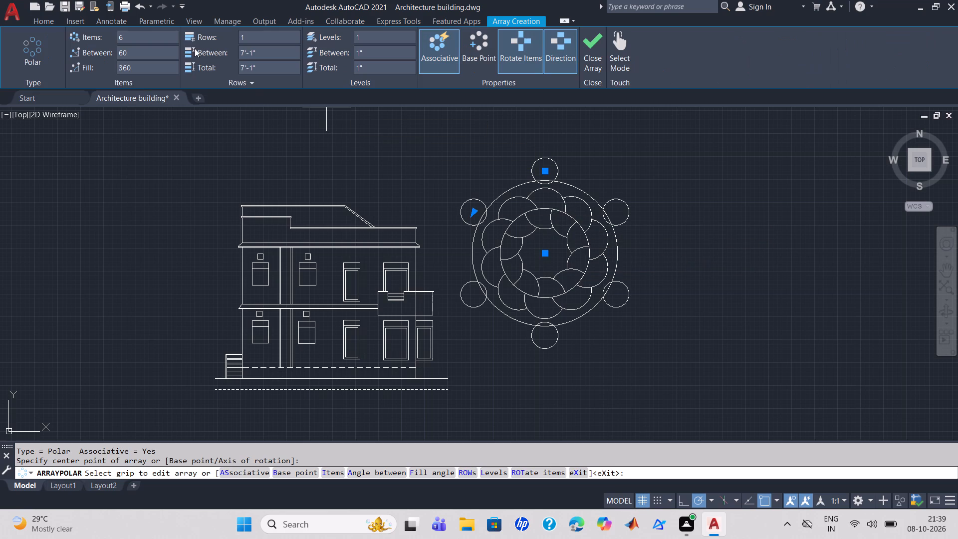
click(168, 34)
key(BackSpace)
text(20)
key(Return)
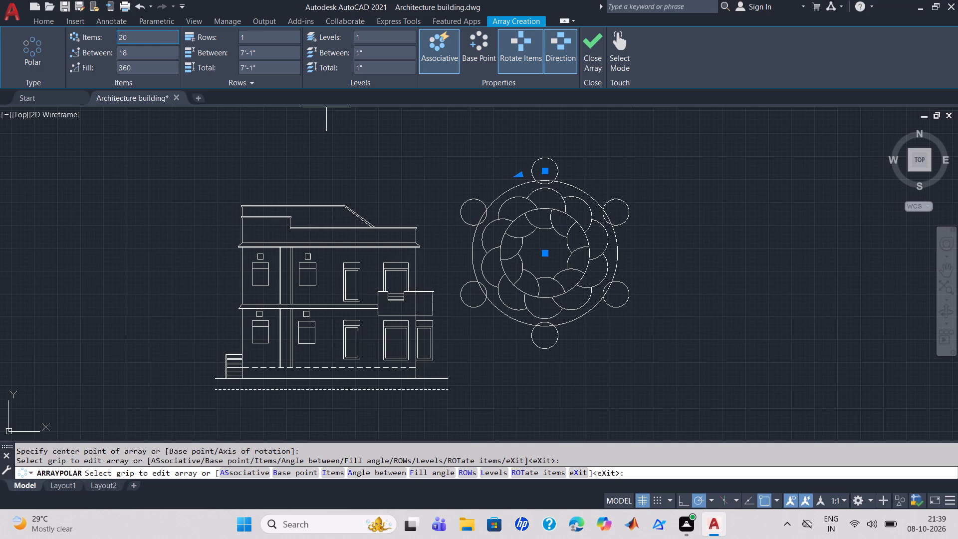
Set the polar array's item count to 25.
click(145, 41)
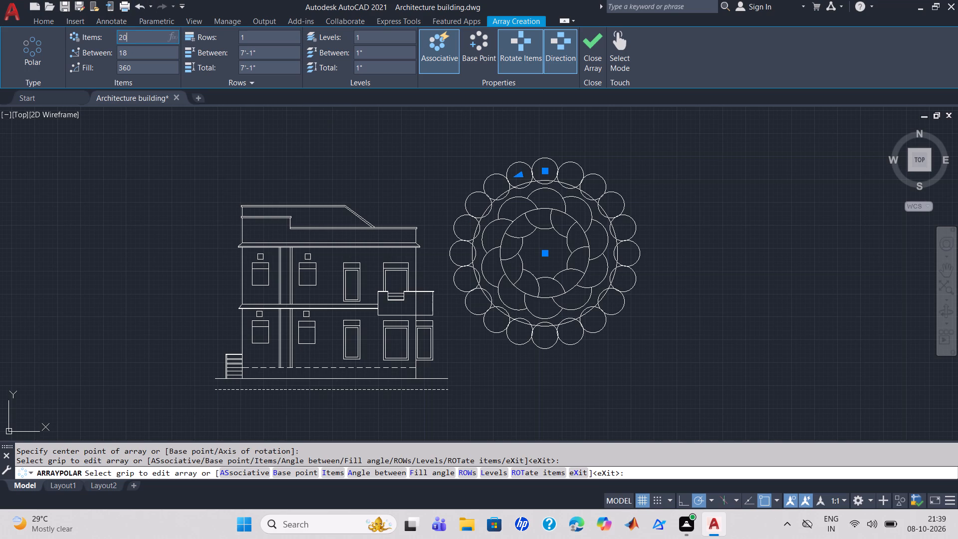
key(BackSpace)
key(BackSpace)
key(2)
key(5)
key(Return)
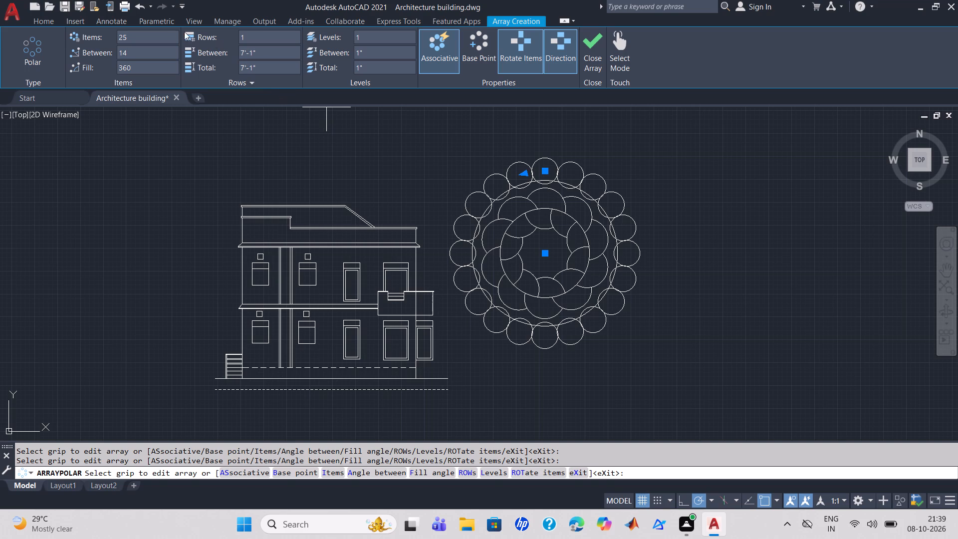
Set the polar array's item count to 30 and finish the array.
click(149, 33)
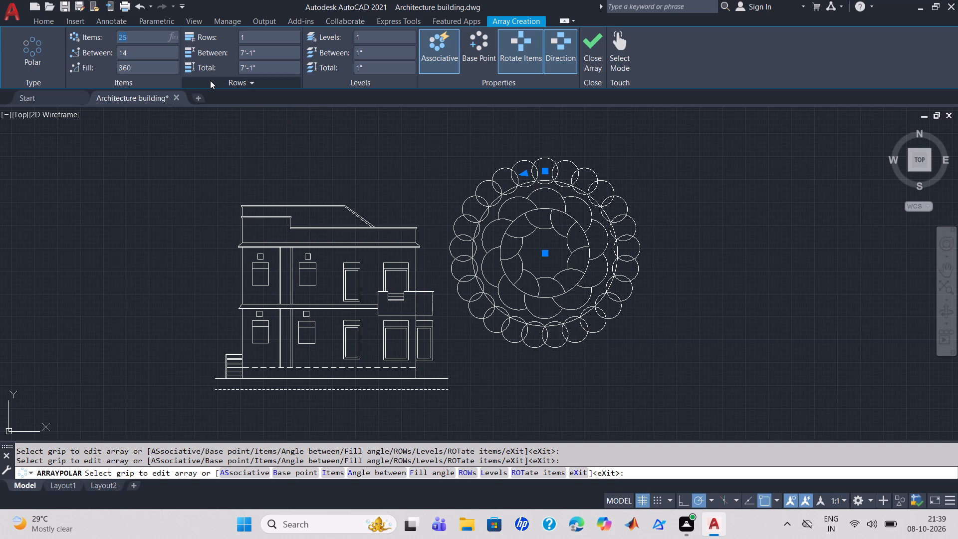
text(30)
key(Return)
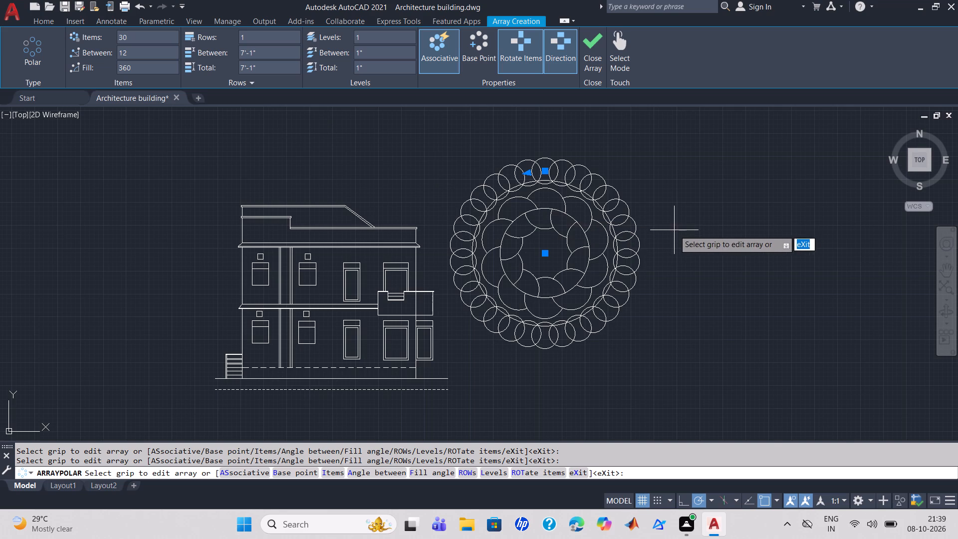
click(591, 53)
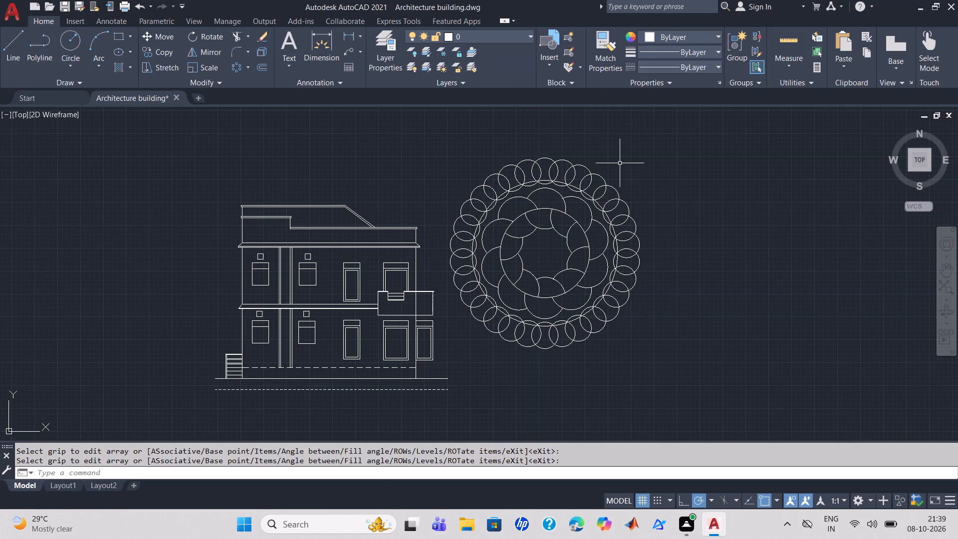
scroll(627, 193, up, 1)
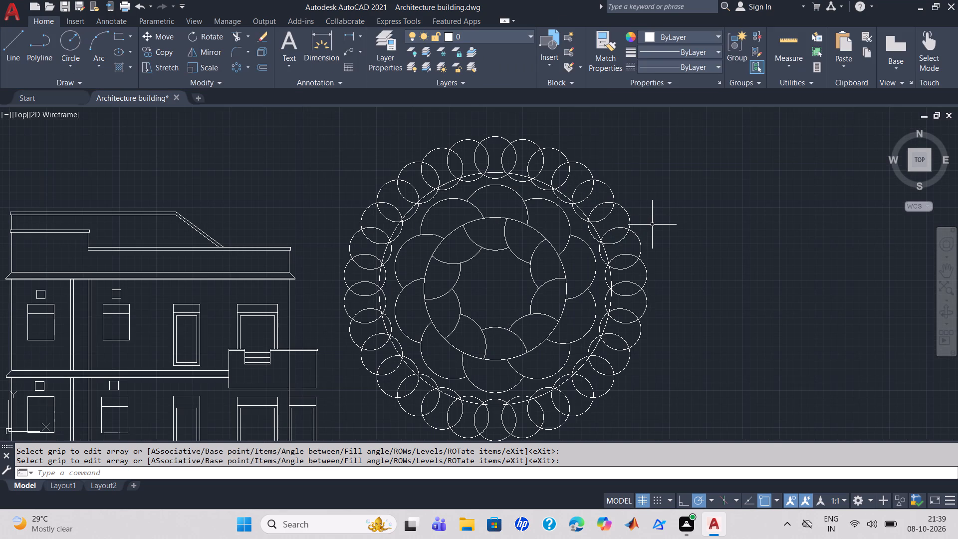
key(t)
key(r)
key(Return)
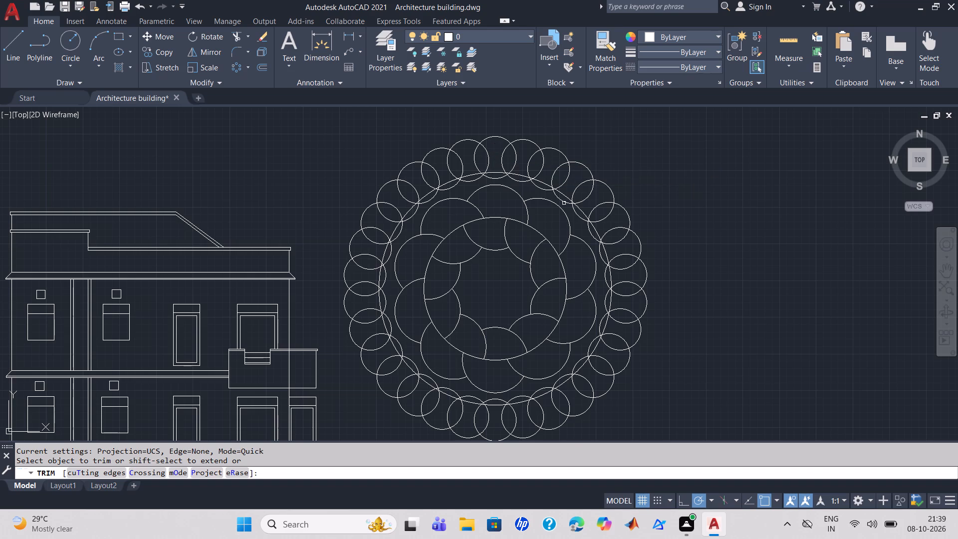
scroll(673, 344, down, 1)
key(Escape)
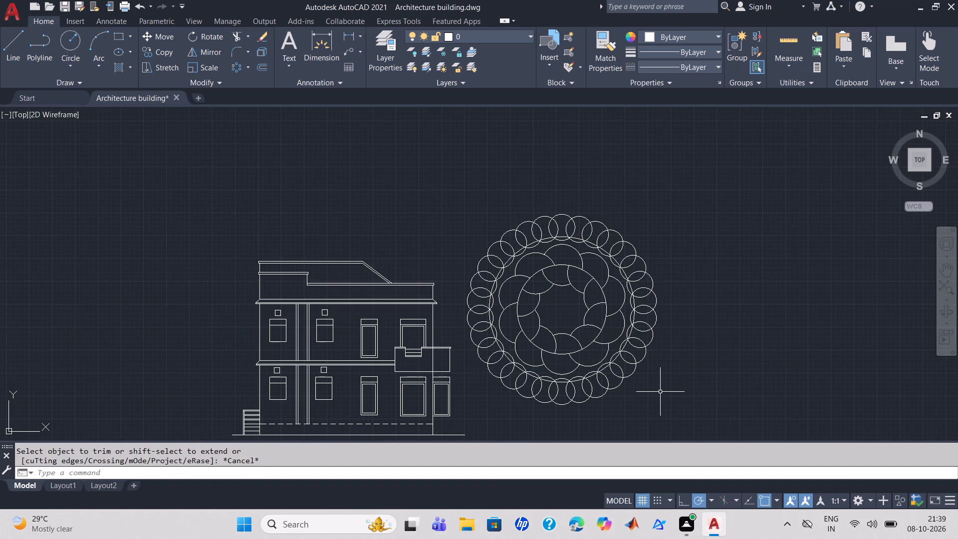
Explode the selected whole ornament to split the outer ring array into separate circles.
click(653, 401)
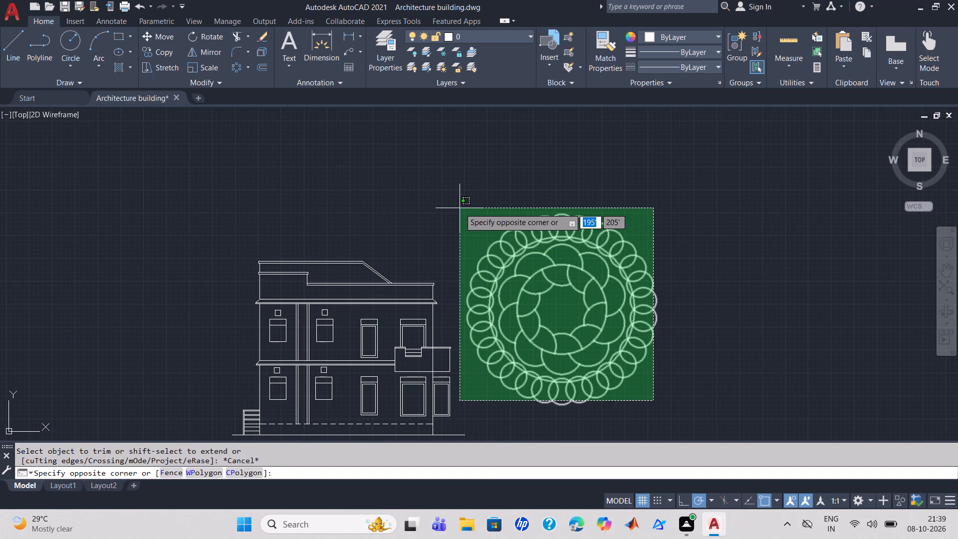
click(460, 208)
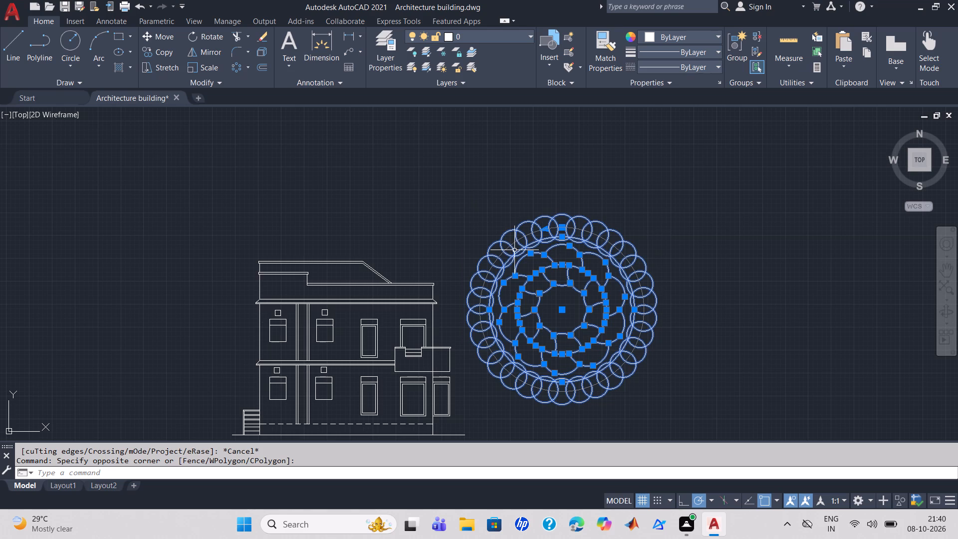
key(x)
key(Return)
Trim one overlapping arc from each of six outer-ring circles, going counterclockwise from the top circle.
text(tr)
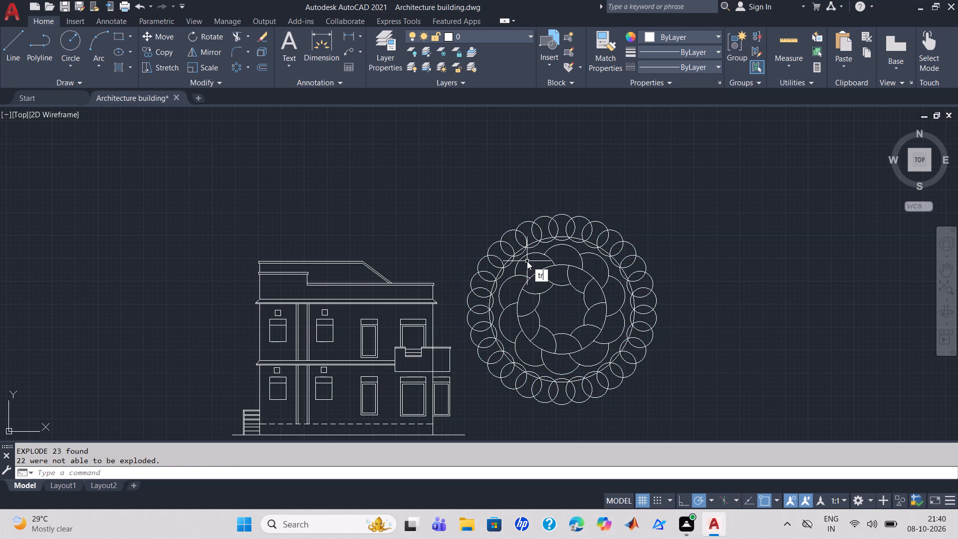
key(Return)
scroll(528, 260, up, 2)
scroll(560, 197, down, 1)
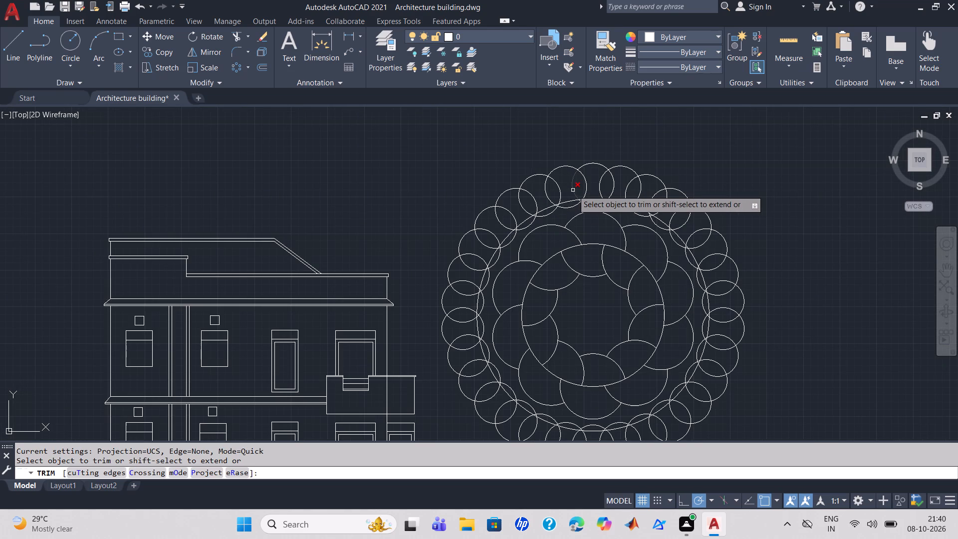
click(573, 190)
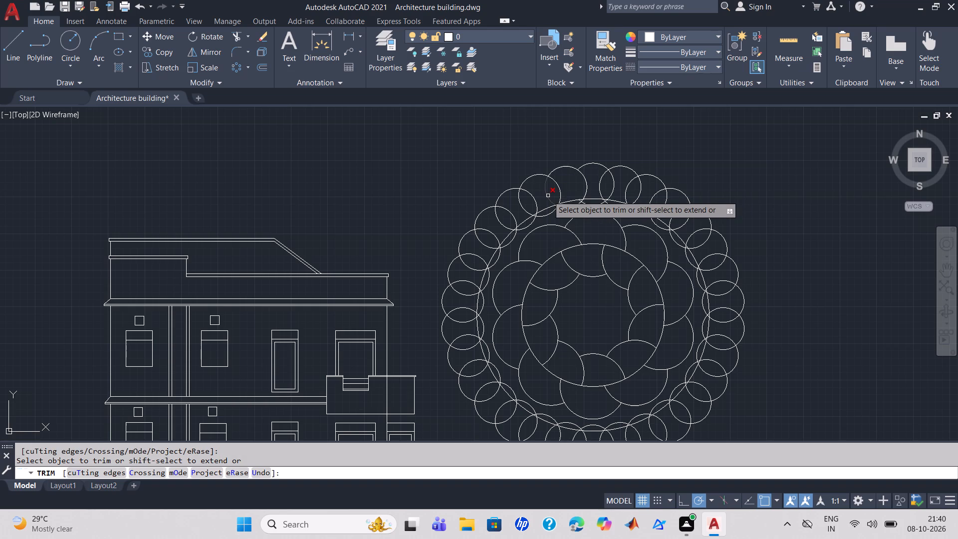
click(548, 196)
click(524, 208)
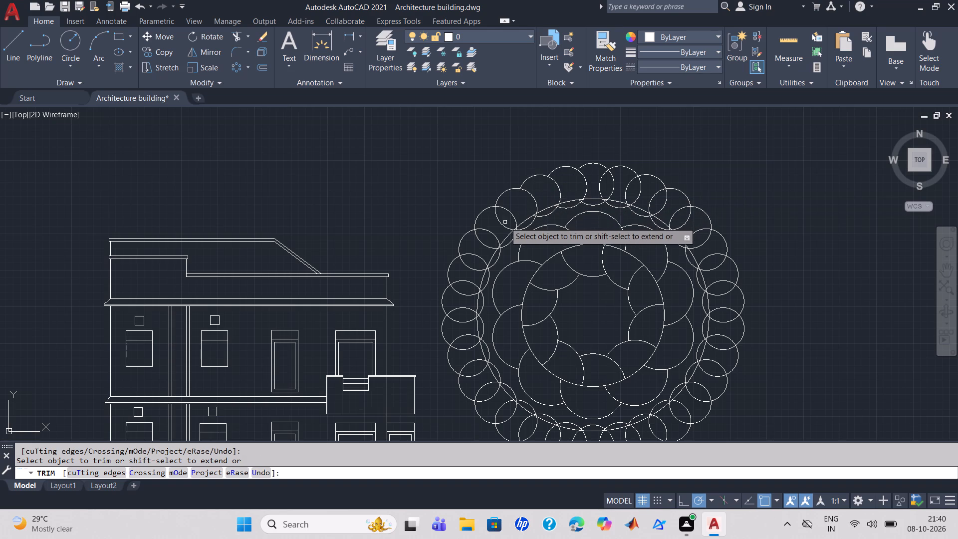
click(503, 225)
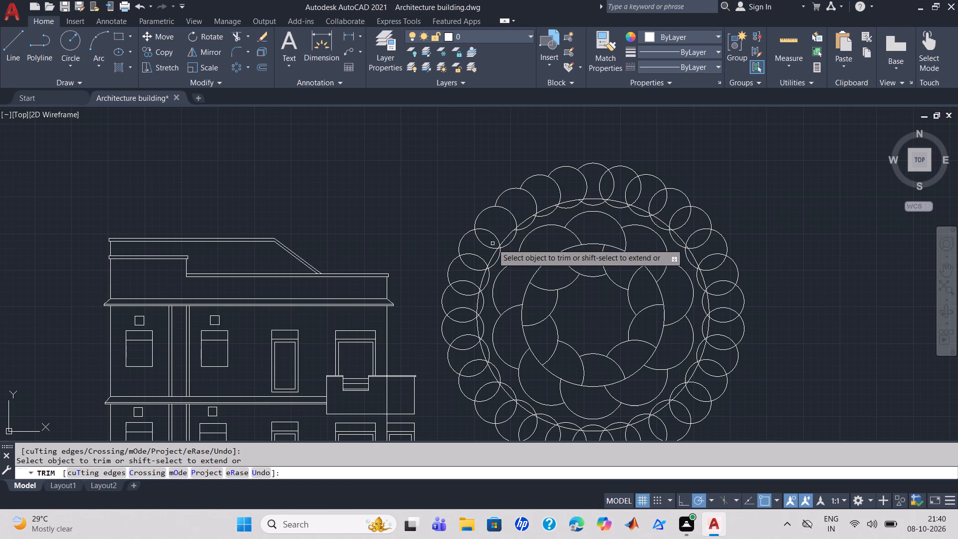
click(489, 248)
click(474, 269)
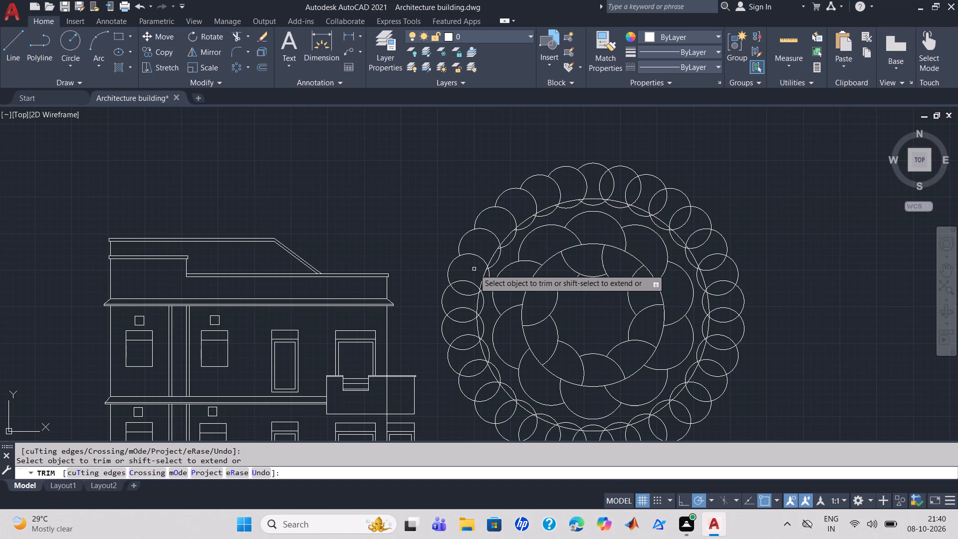
Trim the overlapping arcs of the outer-ring circles counterclockwise down the ornament's left side, stopping just before the bottom circle.
scroll(474, 269, down, 2)
click(472, 278)
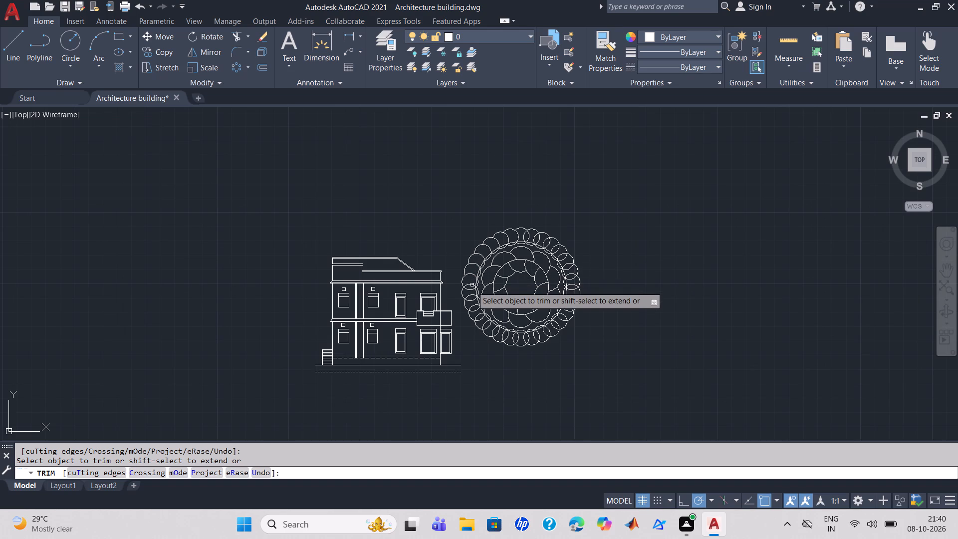
click(470, 290)
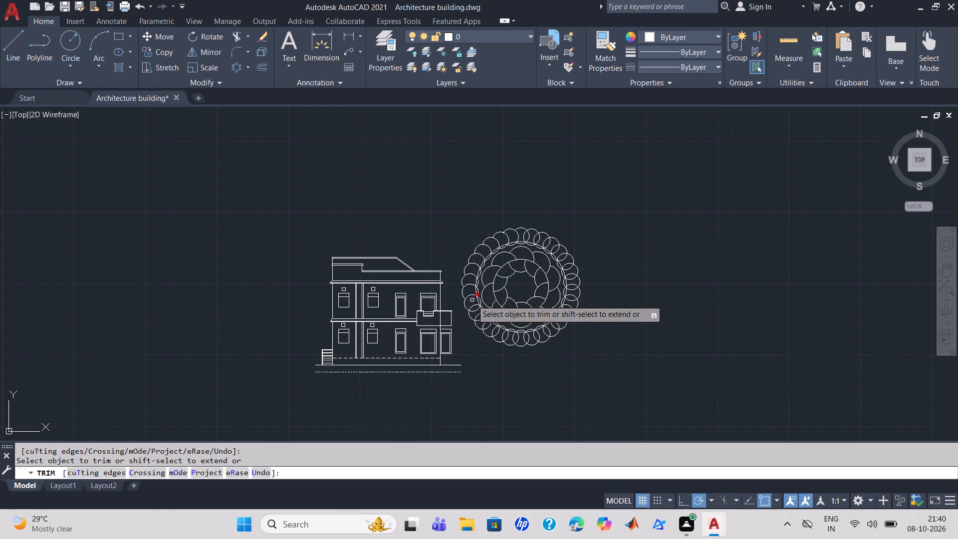
click(472, 300)
click(476, 310)
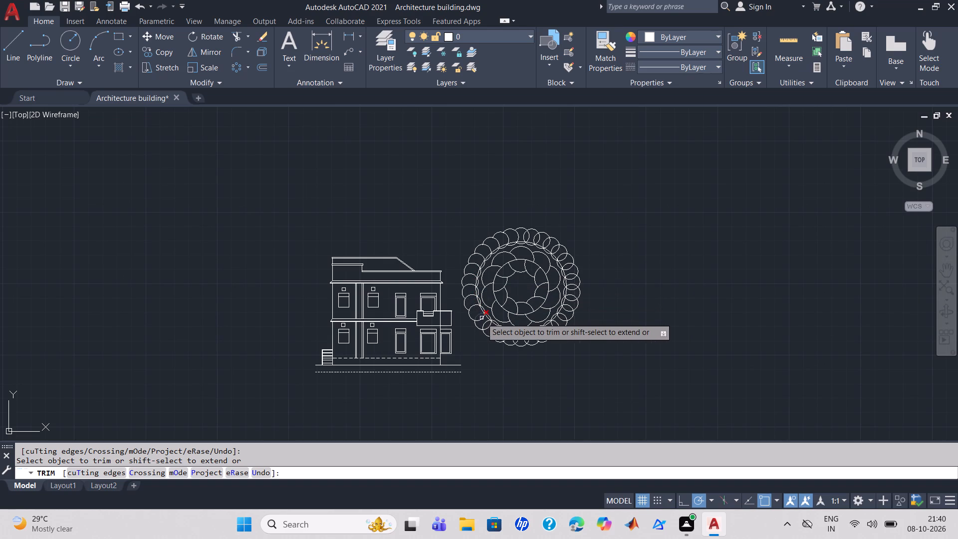
click(481, 318)
click(489, 328)
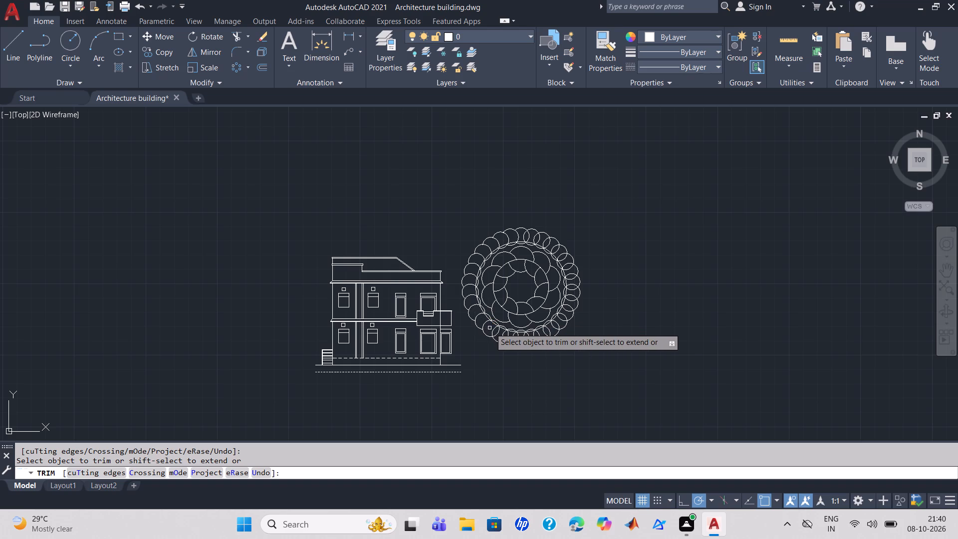
click(497, 333)
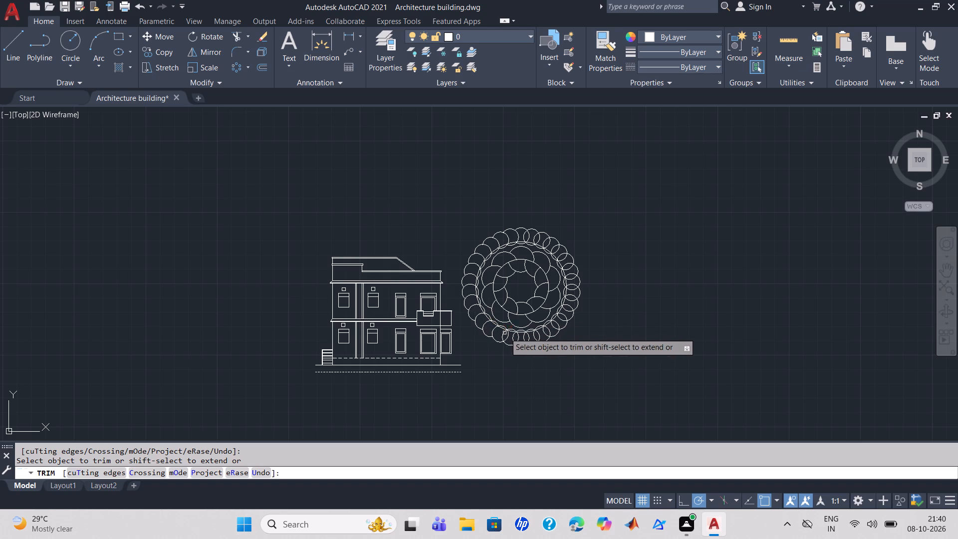
click(508, 337)
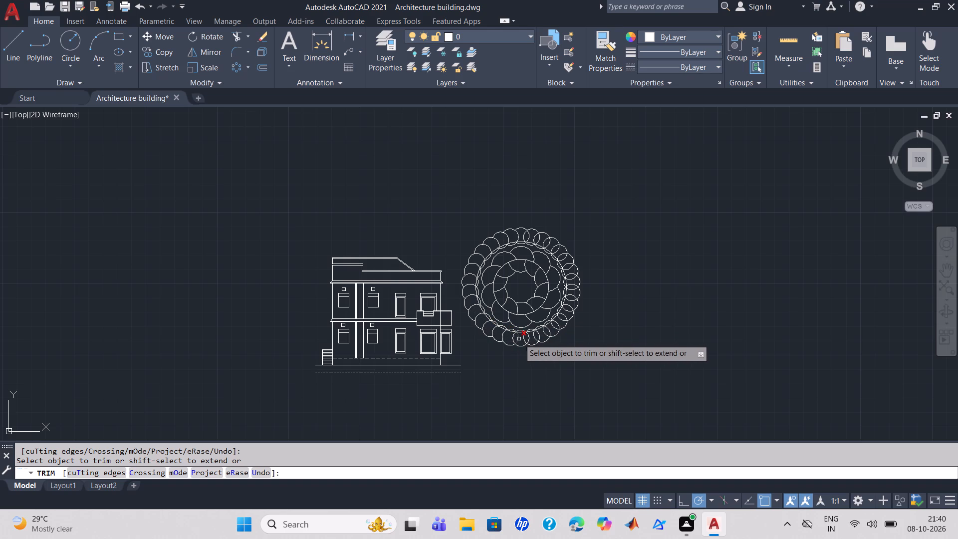
Trim the overlapping arcs of the outer-ring circles counterclockwise from the bottom circle to the ornament's lower-right part.
click(518, 339)
click(531, 339)
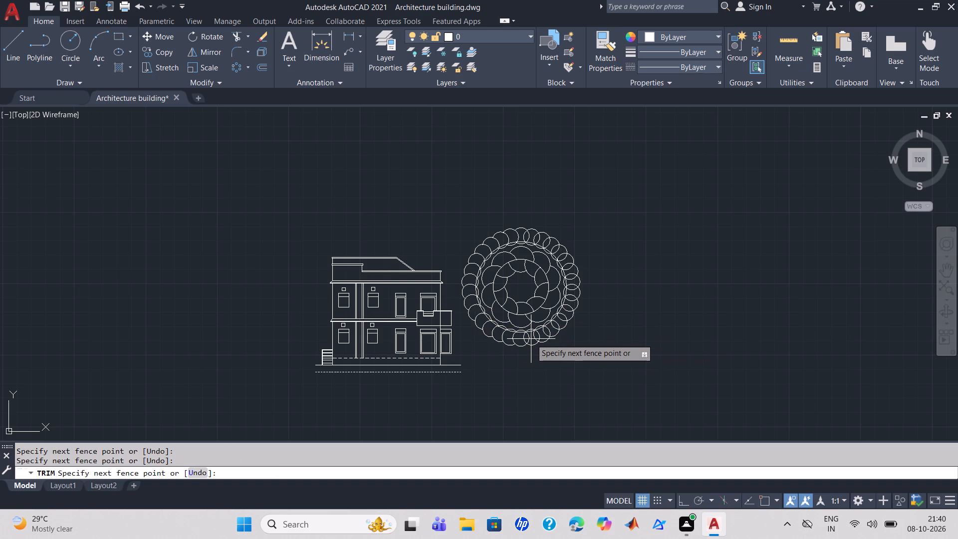
click(528, 340)
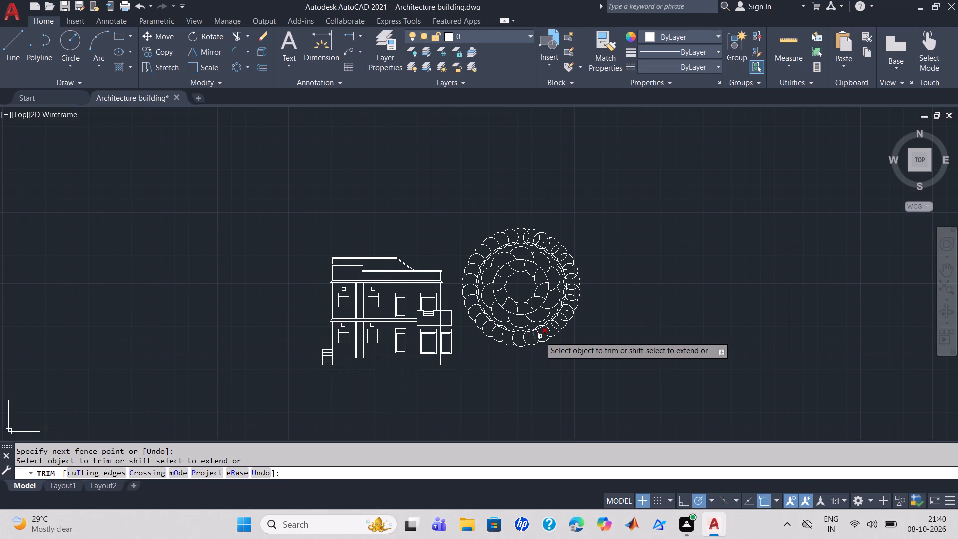
click(539, 335)
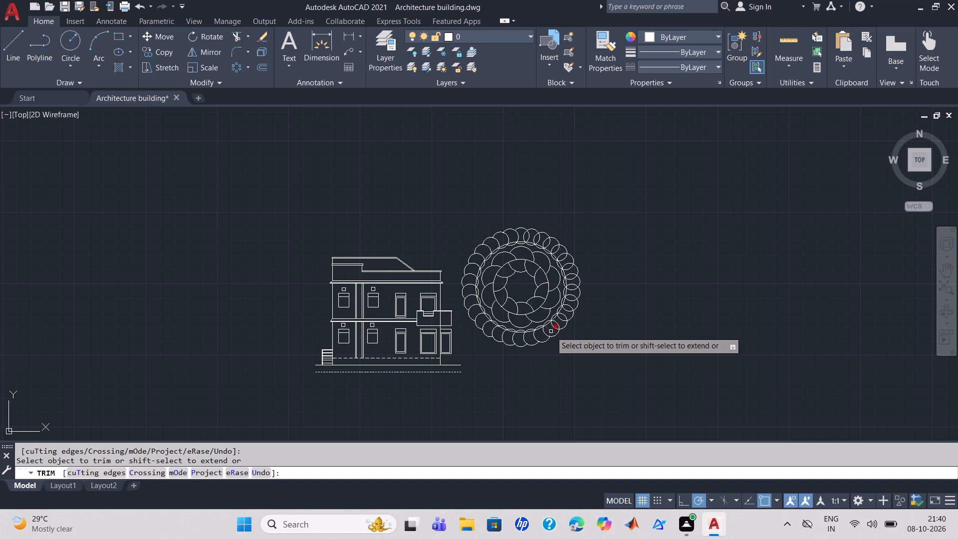
click(549, 331)
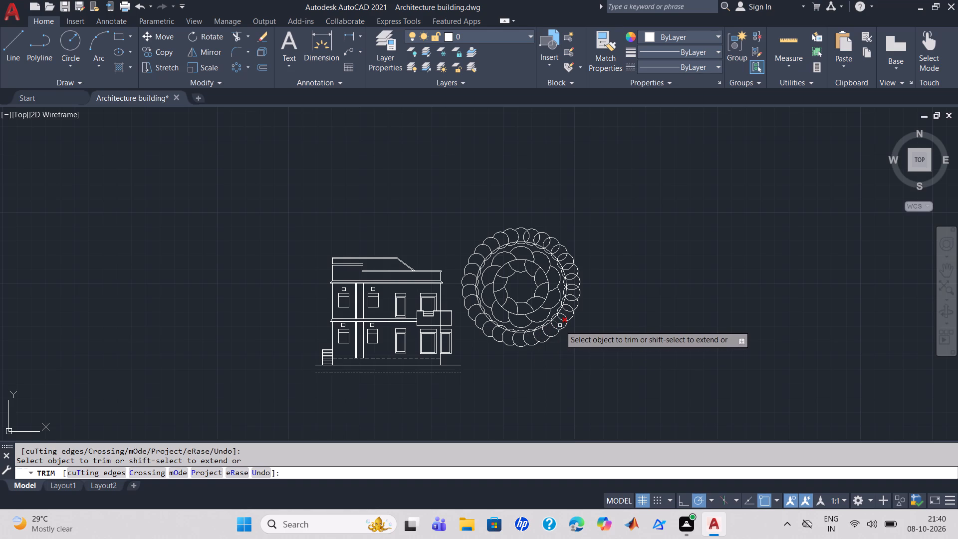
click(560, 325)
Trim the remaining overlapping outer-ring arcs counterclockwise up the ornament's right side to the top circle, and finish trimming.
scroll(560, 325, up, 1)
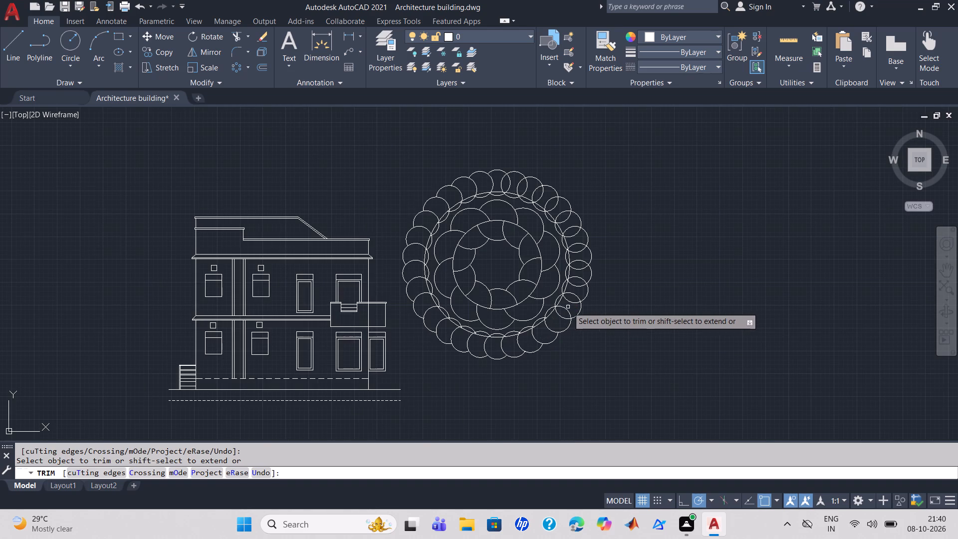
click(565, 310)
click(574, 294)
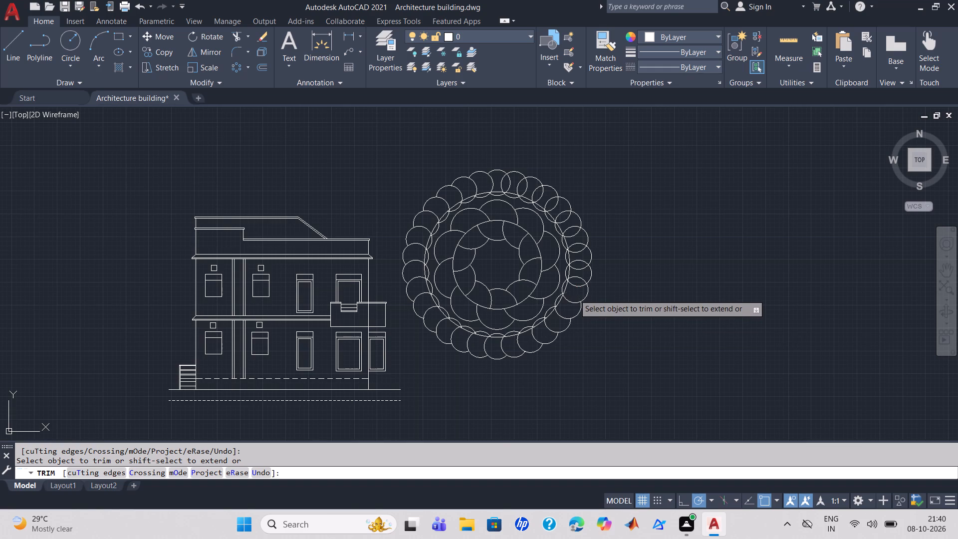
click(578, 277)
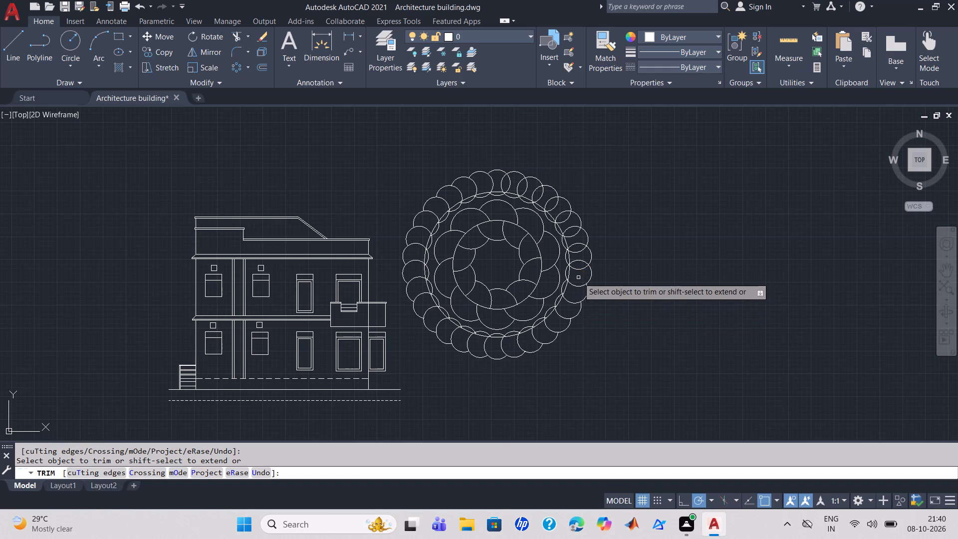
click(582, 260)
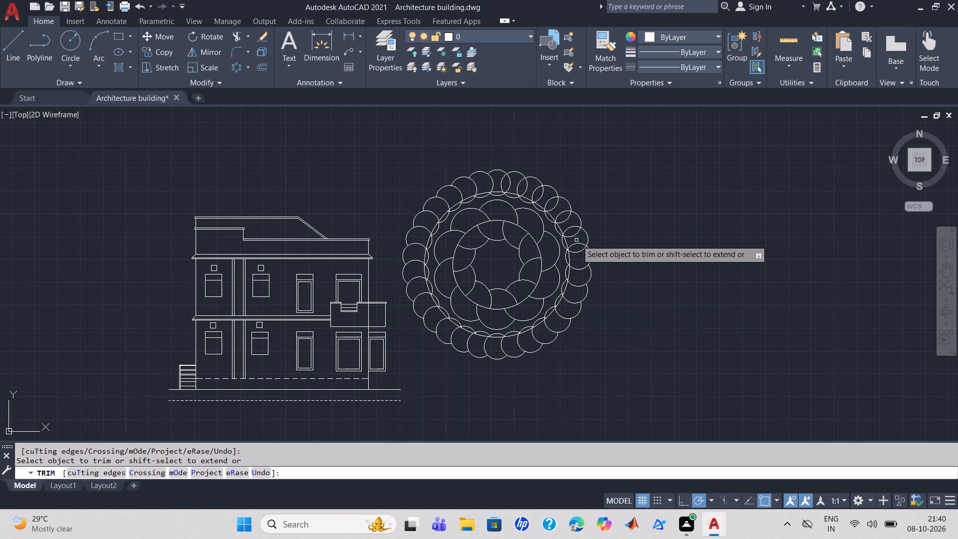
click(577, 243)
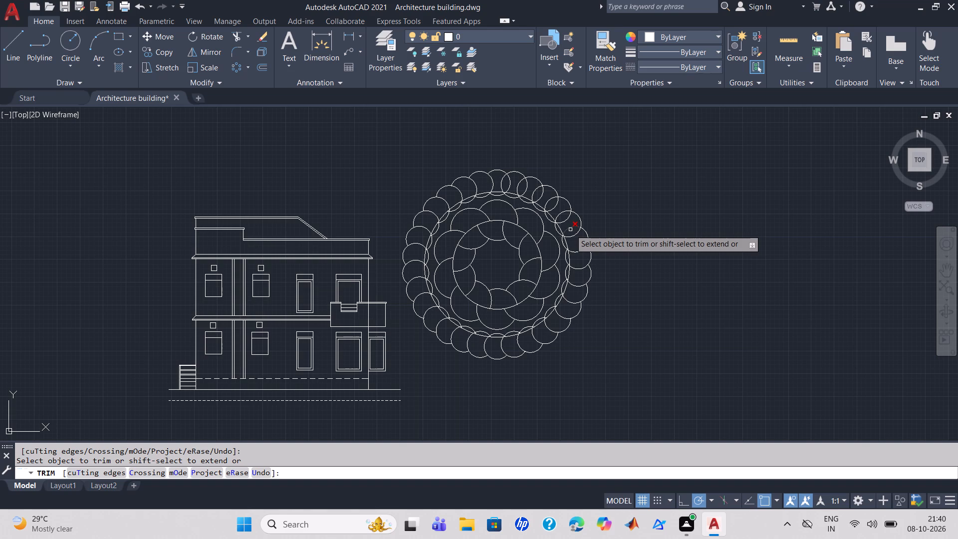
click(570, 230)
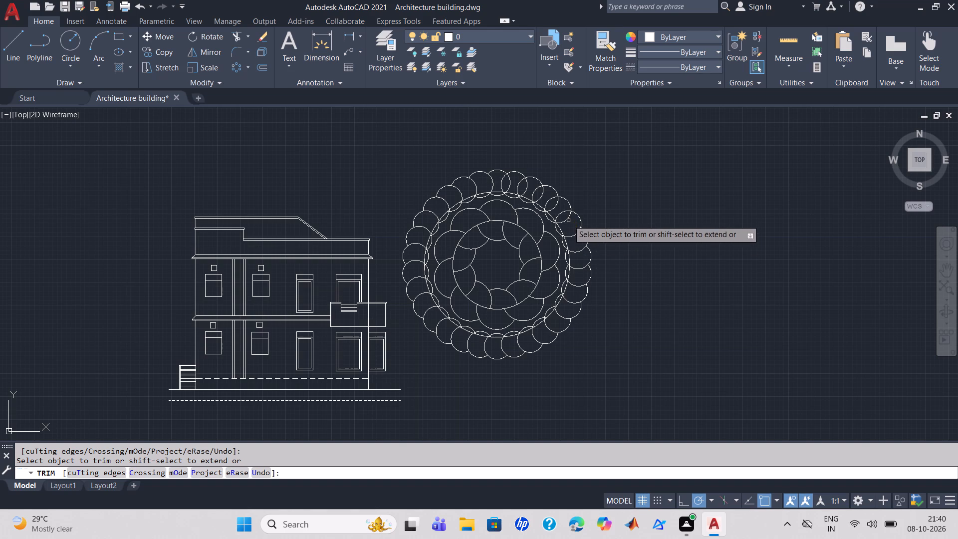
click(563, 214)
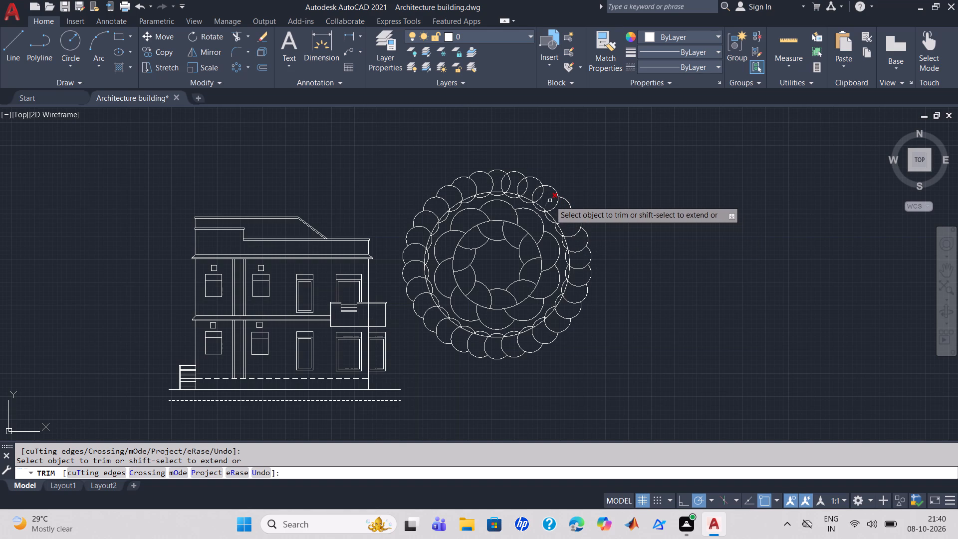
click(550, 201)
click(535, 192)
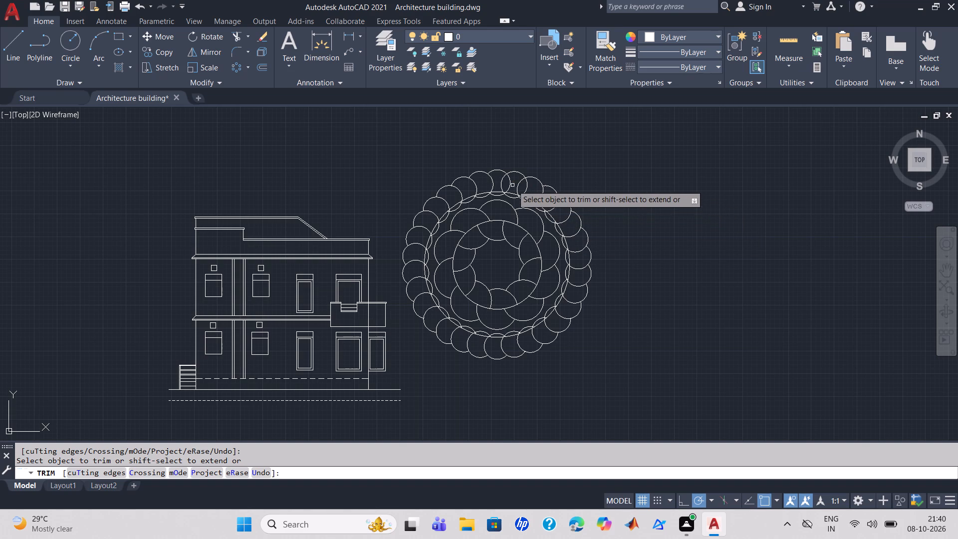
click(516, 186)
click(503, 183)
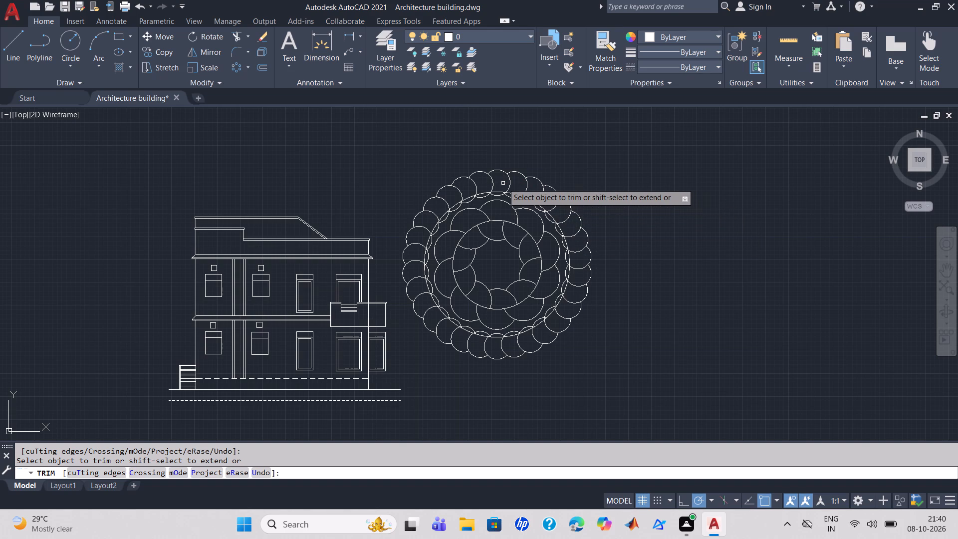
key(Escape)
Delete the two full guide circles, the large one along the outer ring and the smaller one across the inner petals.
click(551, 215)
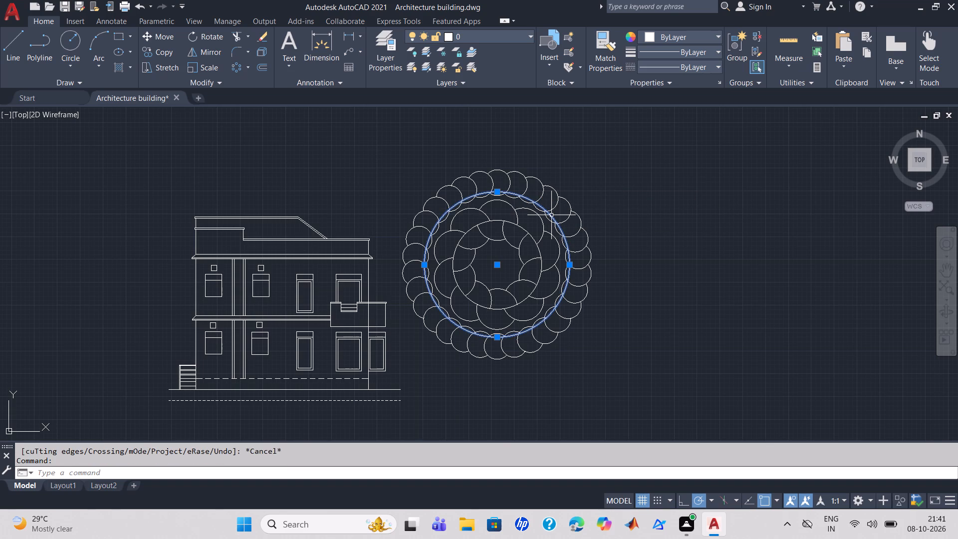
key(Delete)
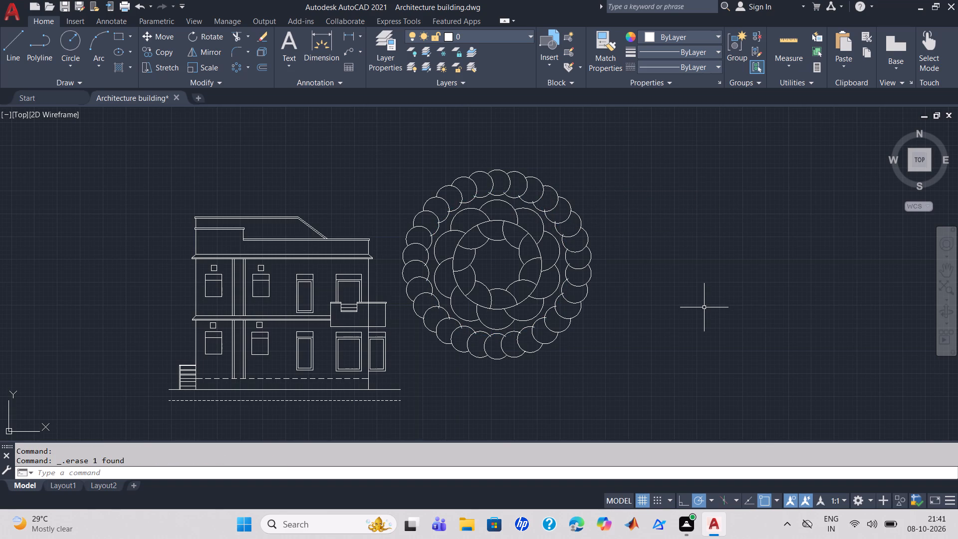
click(542, 255)
key(Delete)
Trim the four short leftover arc ends on the inner edge of the outer ring's lower-right side.
scroll(626, 333, up, 2)
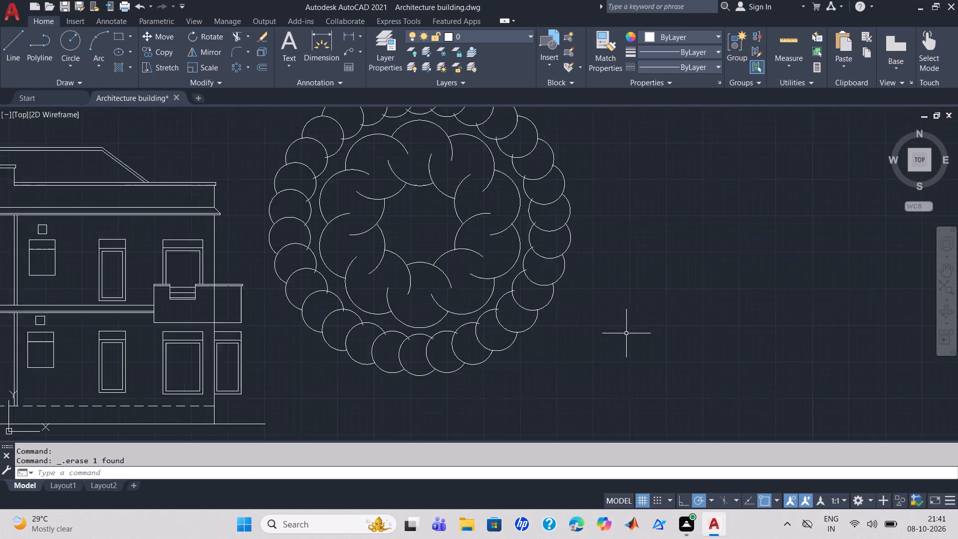
scroll(626, 333, up, 1)
scroll(542, 319, down, 1)
text(tr)
key(Return)
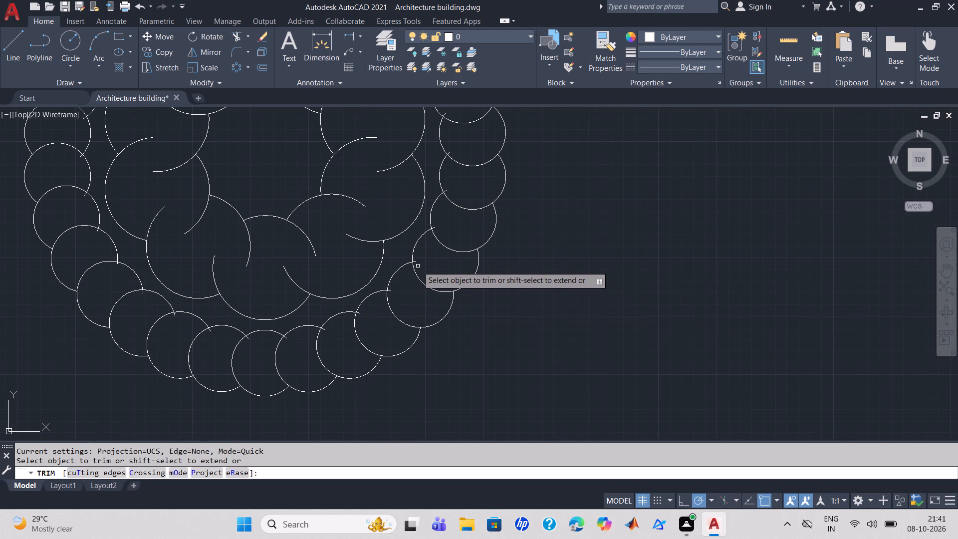
click(416, 261)
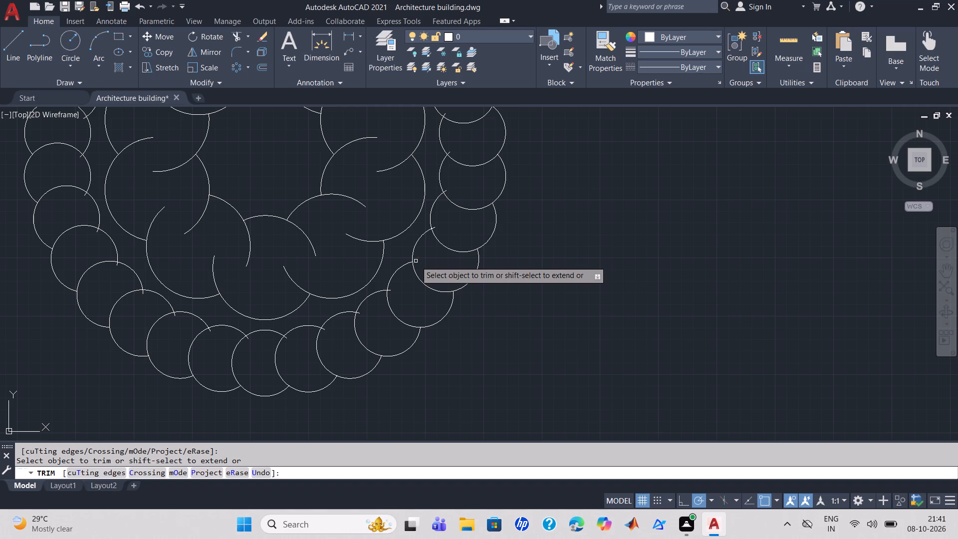
click(435, 227)
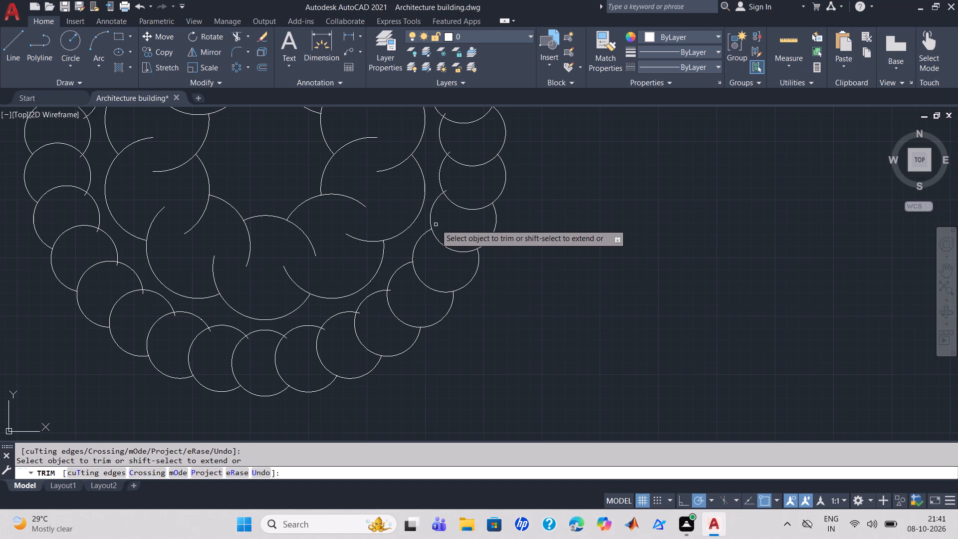
click(448, 190)
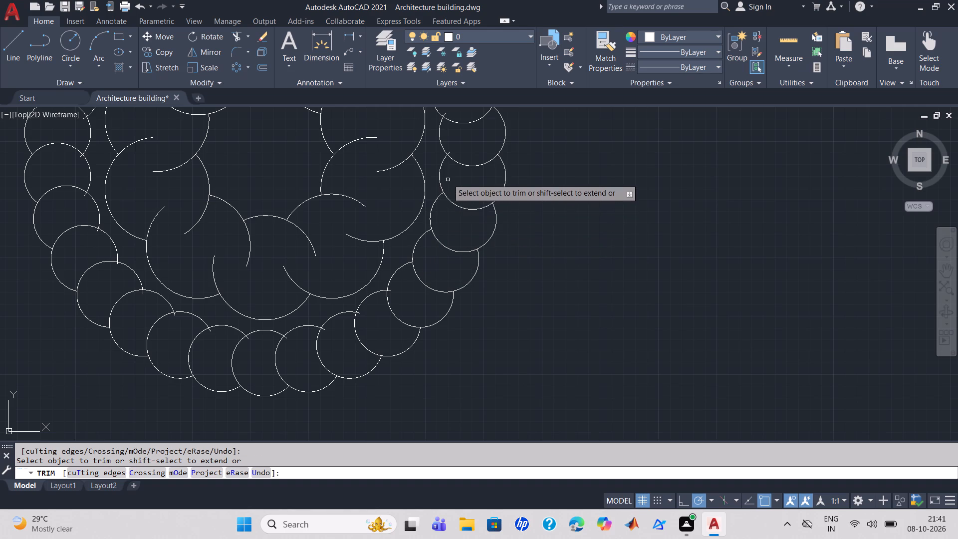
click(451, 151)
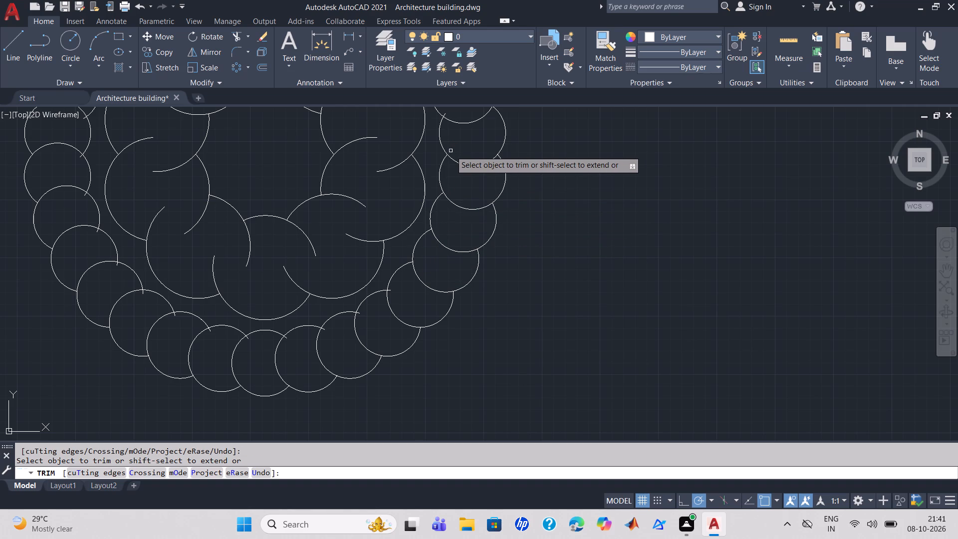
Trim the short leftover arc ends on the outer ring's inner edge clockwise along the bottom, from the lower-right to the lower-left part.
click(391, 290)
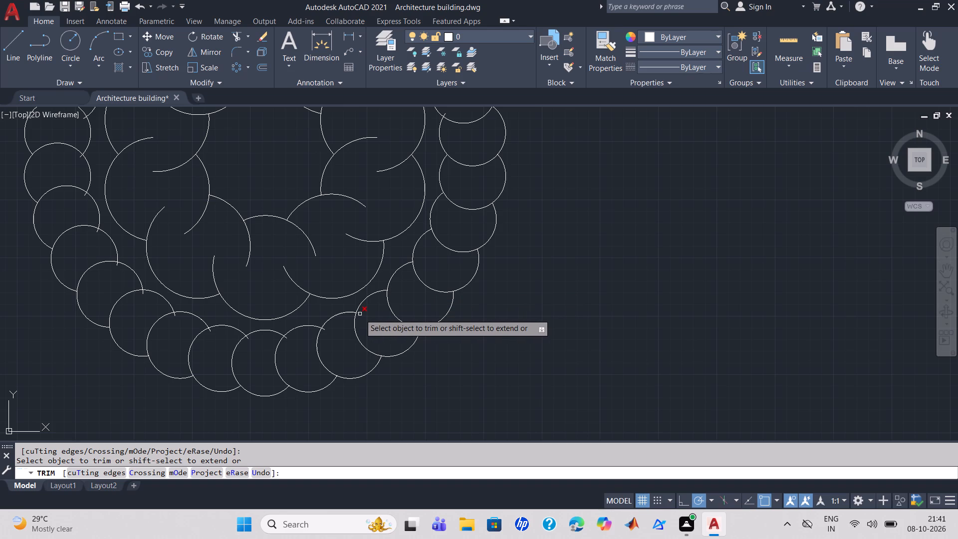
click(360, 314)
click(327, 330)
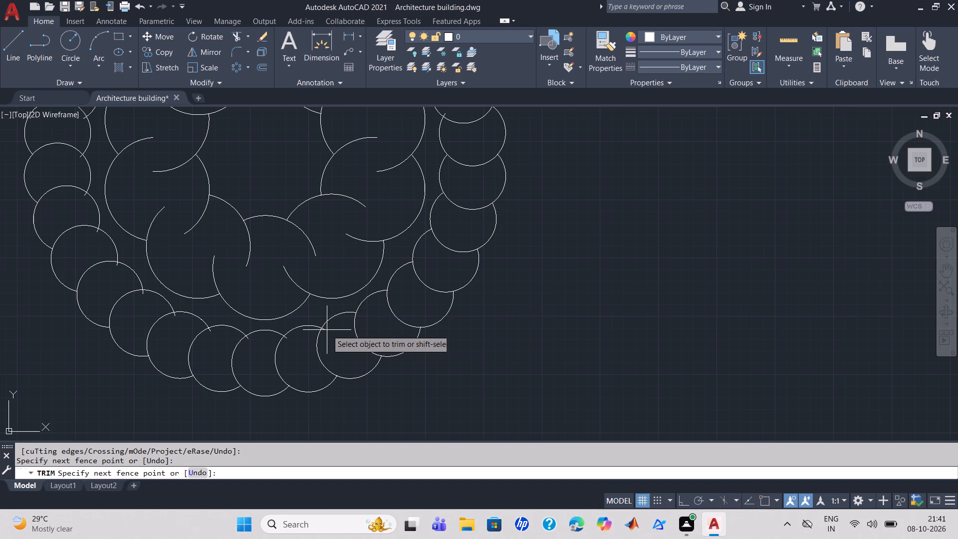
click(324, 329)
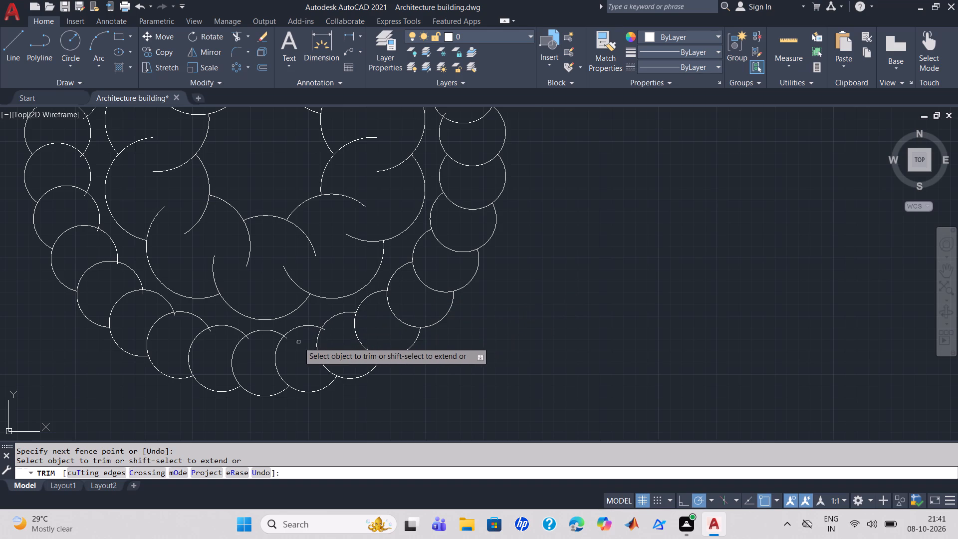
click(286, 338)
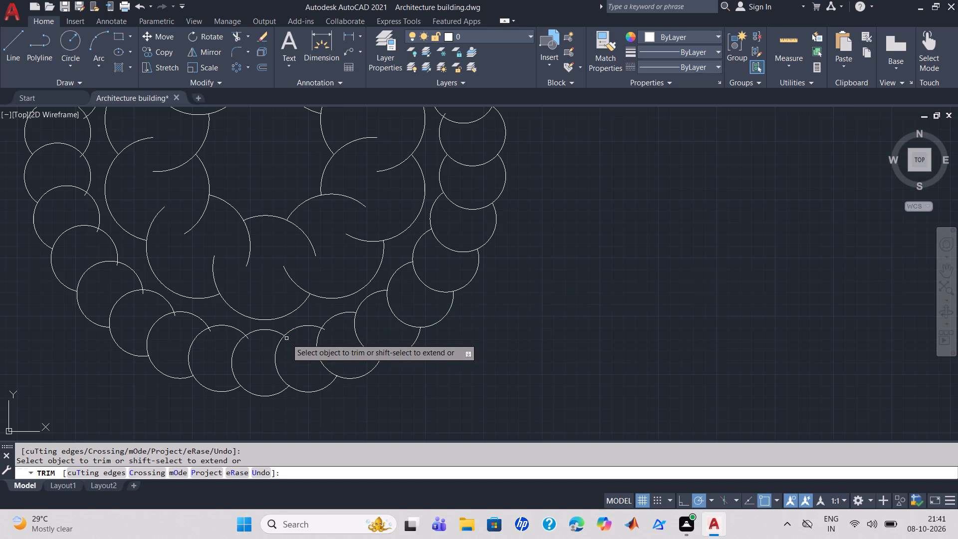
click(324, 330)
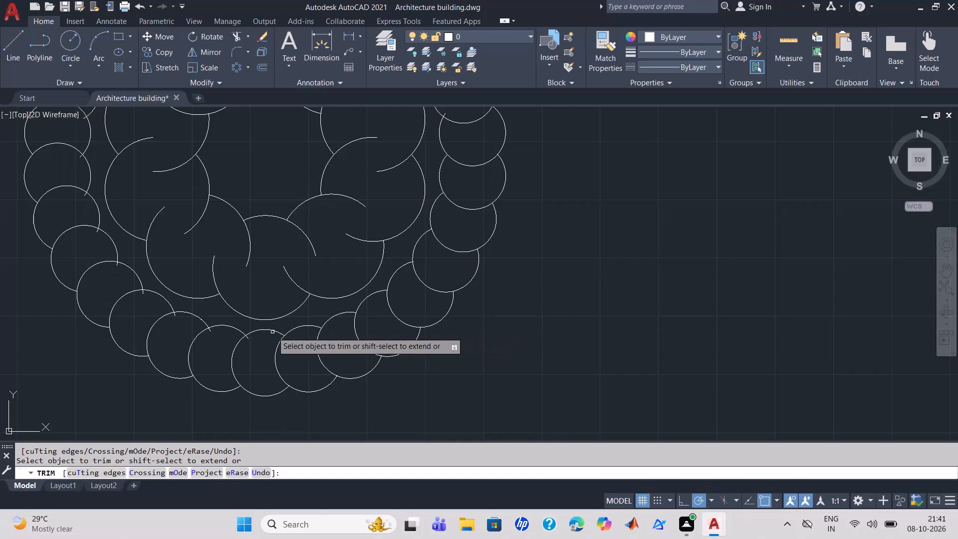
click(248, 338)
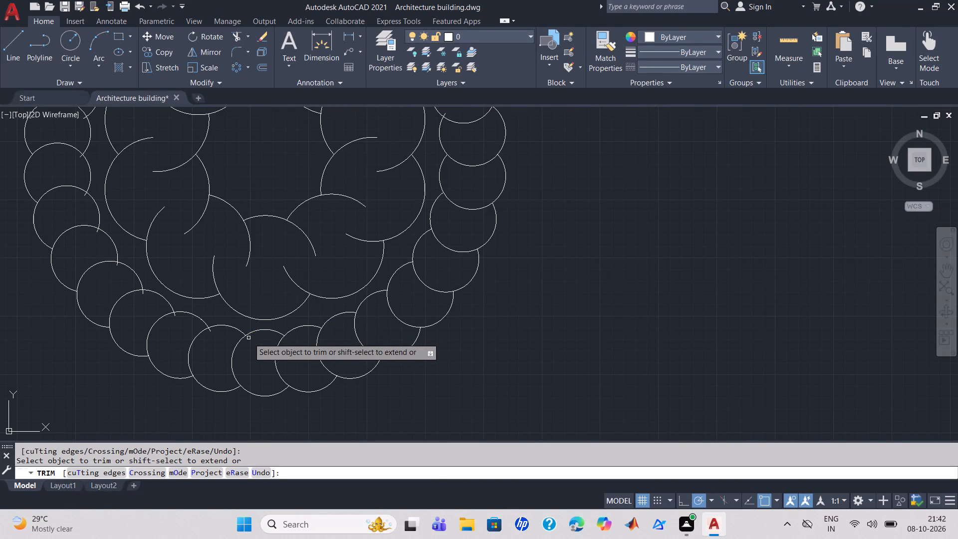
click(211, 332)
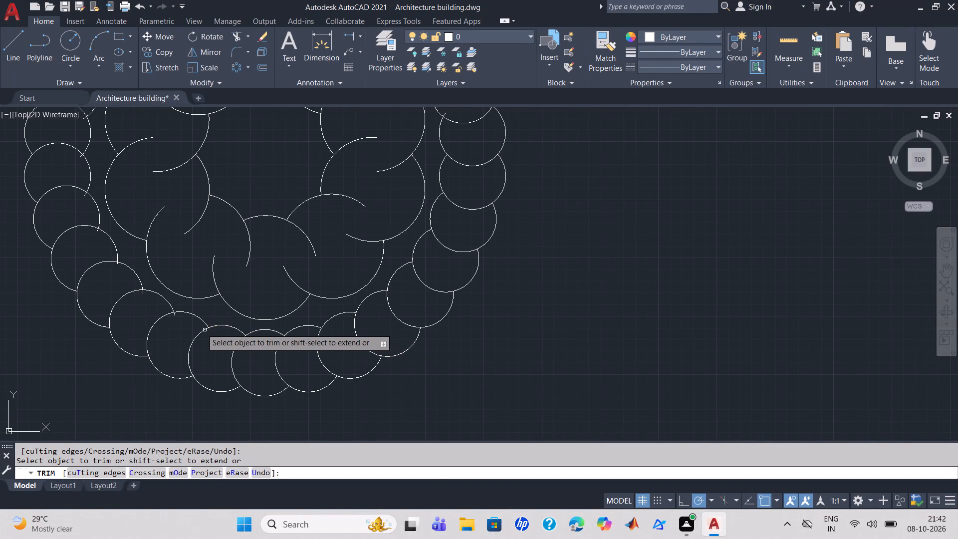
click(176, 317)
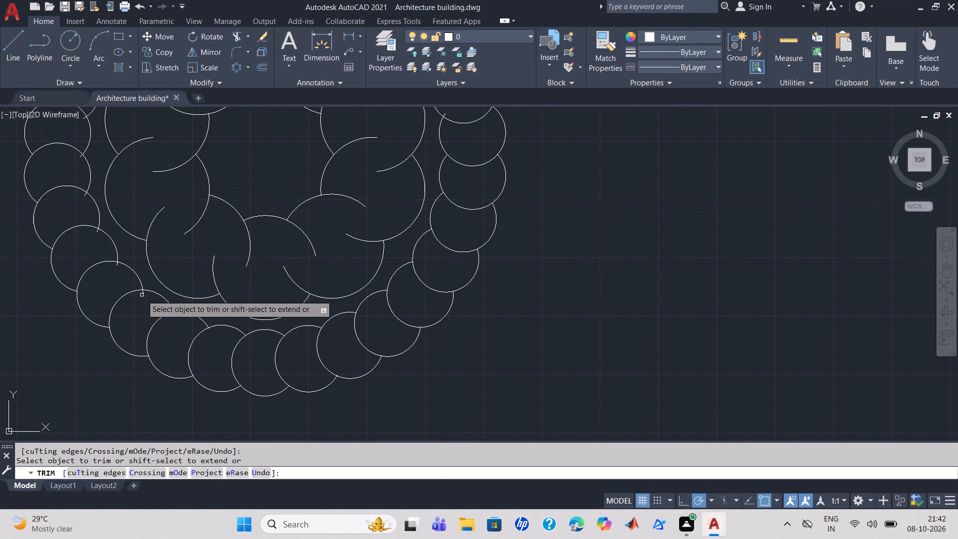
Trim the leftover arc ends on the outer ring's inner edge up the ornament's lower-left side.
click(141, 294)
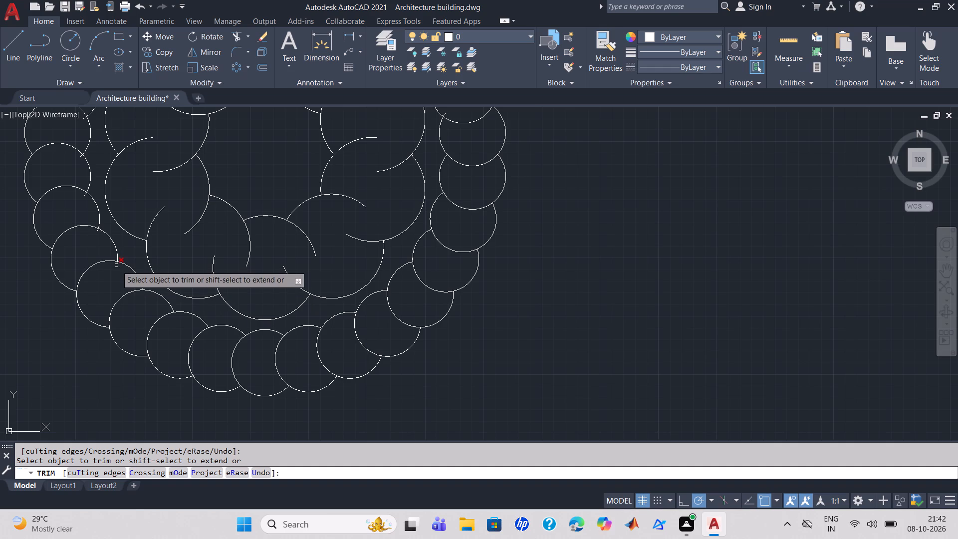
click(116, 266)
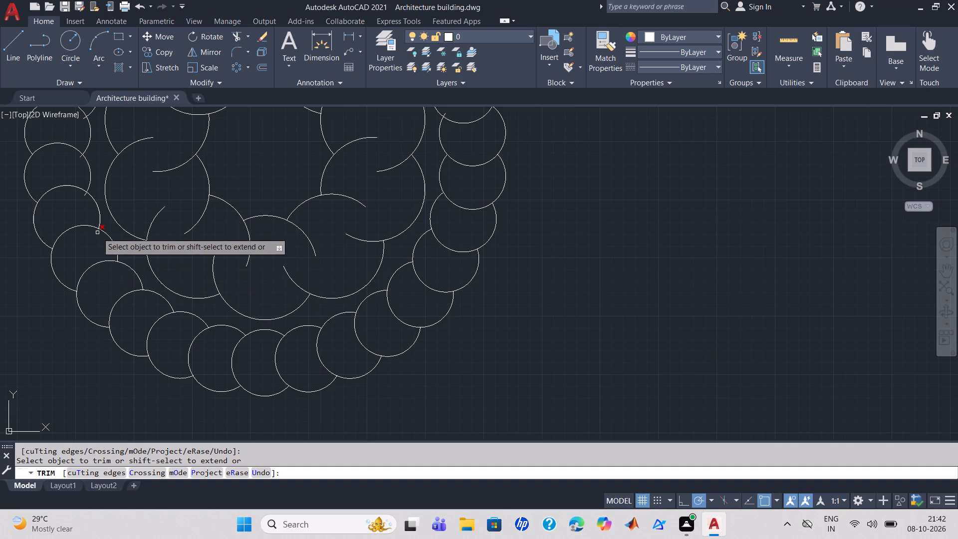
click(97, 232)
click(86, 196)
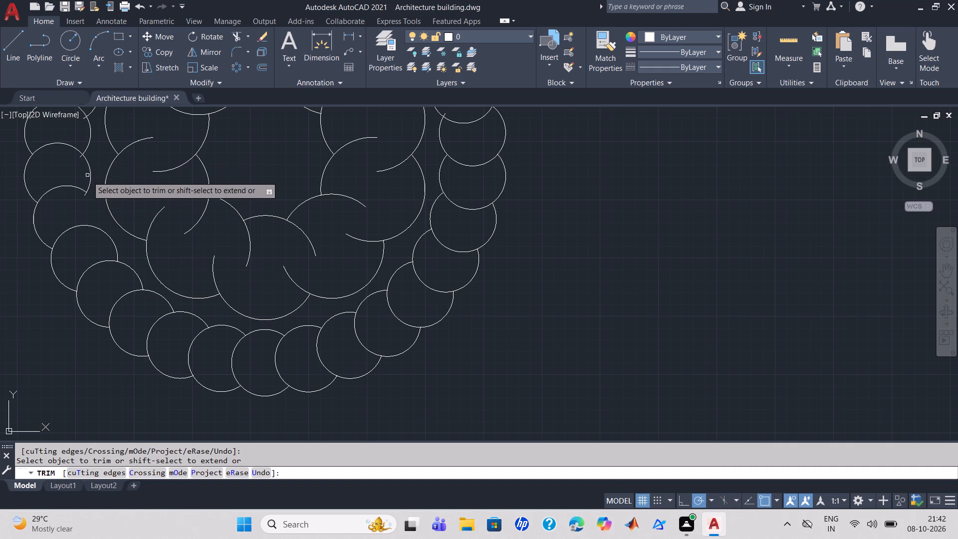
key(ctrl+z)
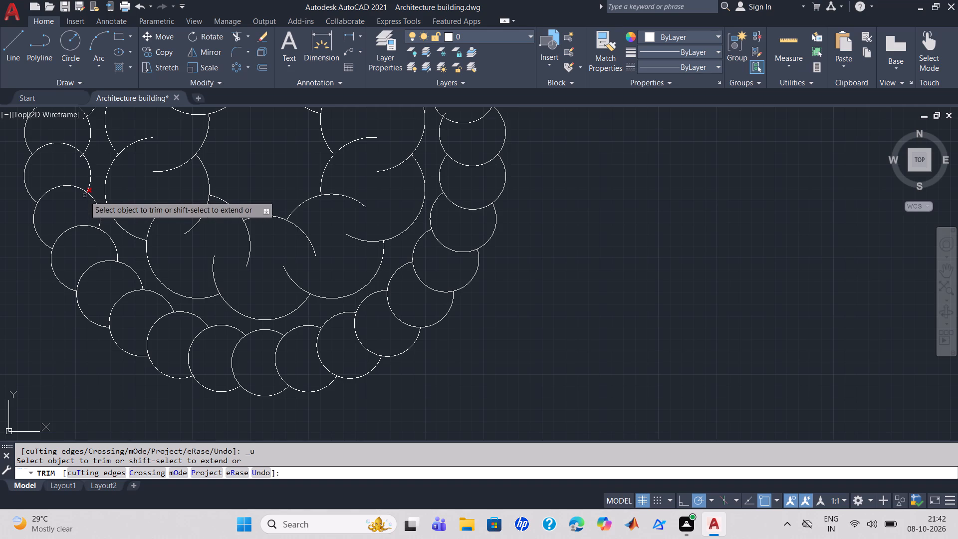
click(84, 196)
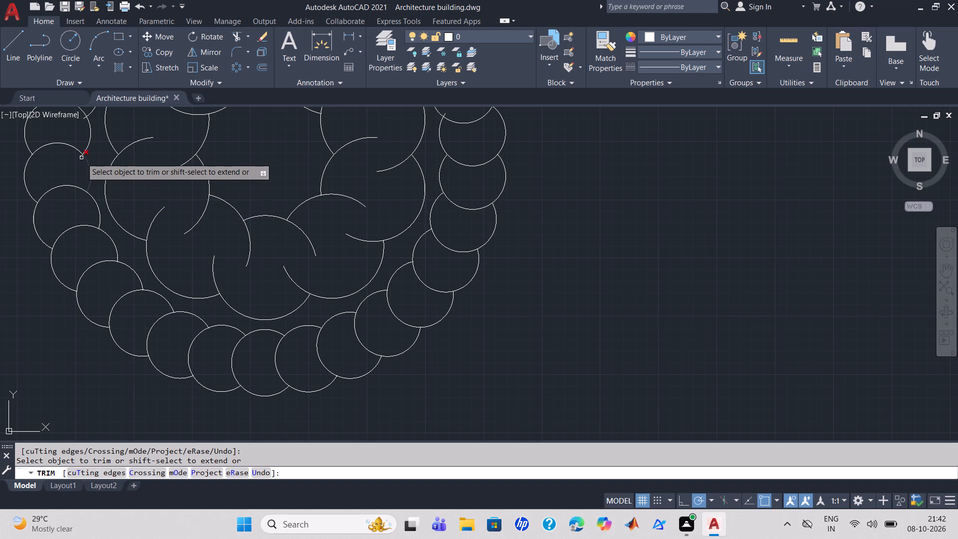
click(79, 158)
Trim the three leftover arc ends on the inner edge of the outer ring's upper-left side.
scroll(112, 163, down, 1)
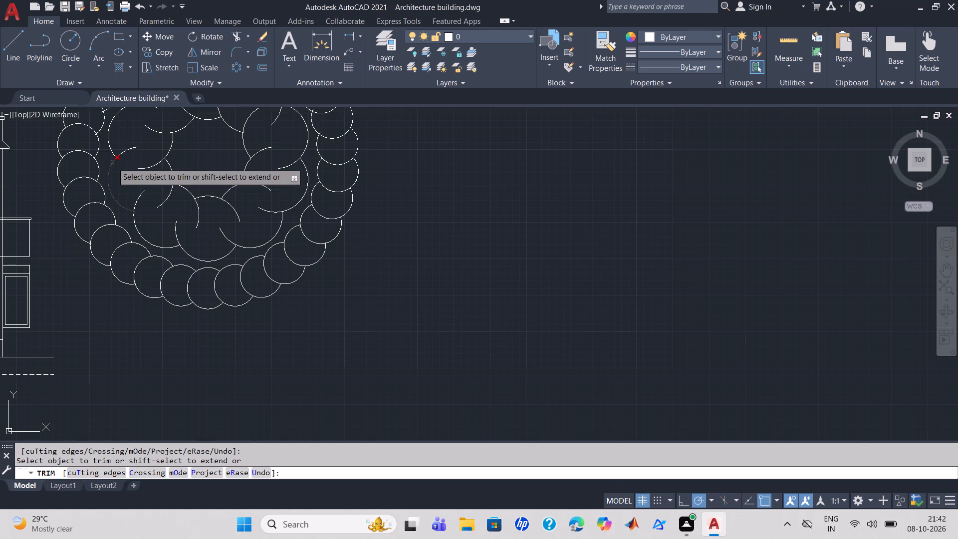
middle_drag(113, 163, 151, 277)
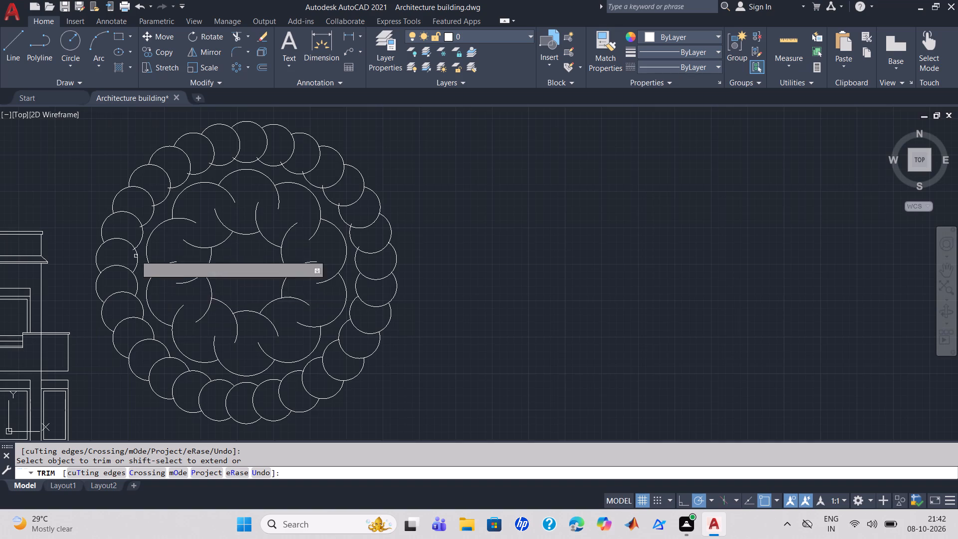
scroll(126, 241, up, 2)
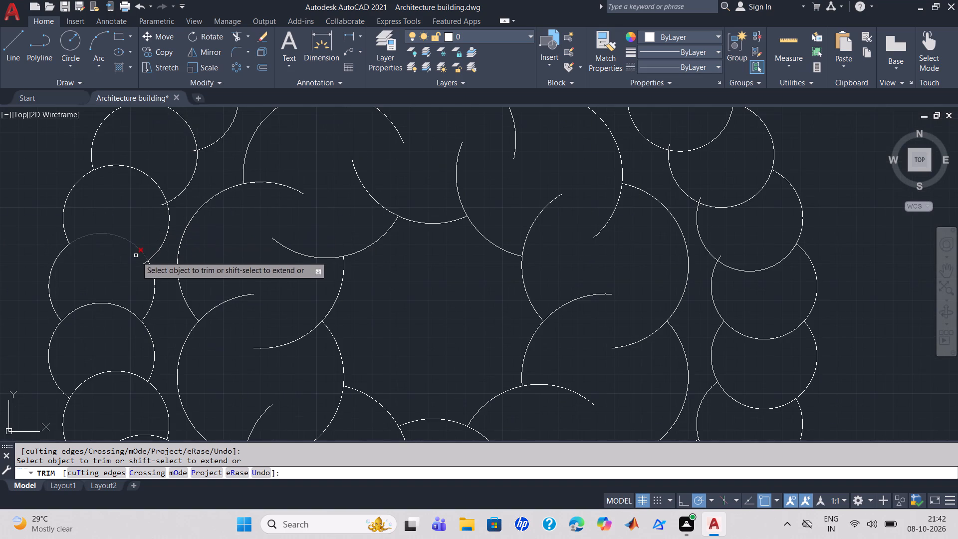
click(143, 264)
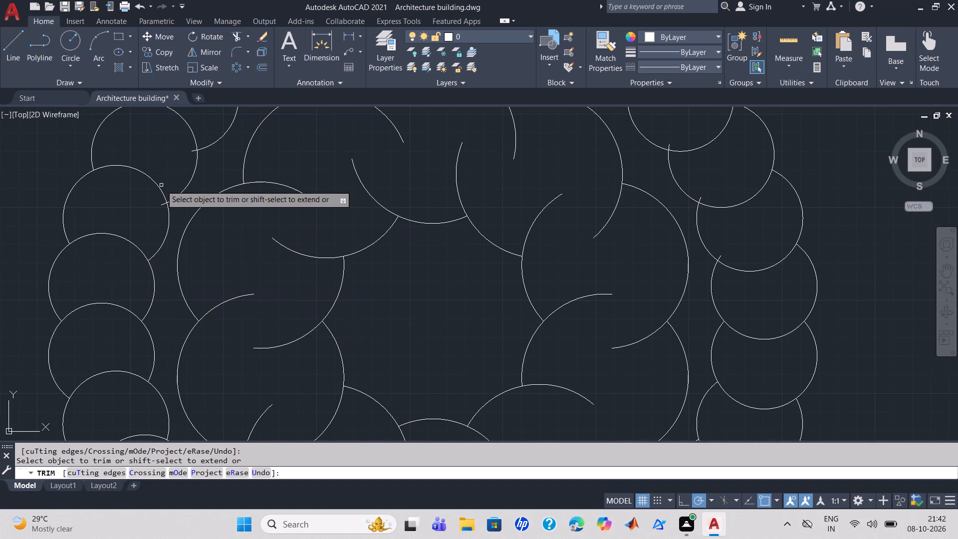
click(161, 206)
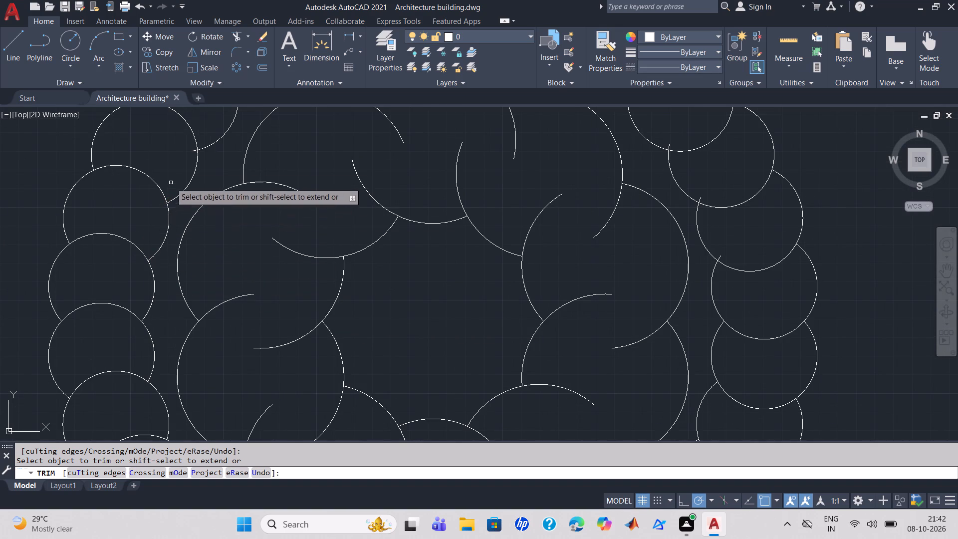
click(192, 151)
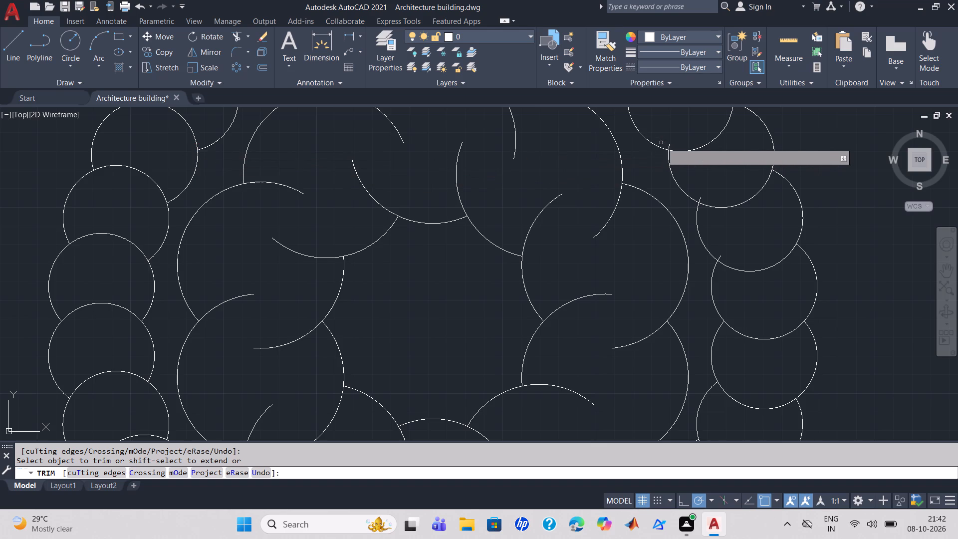
Trim the three leftover arc ends on the inner edge of the outer ring's upper-right side.
click(669, 144)
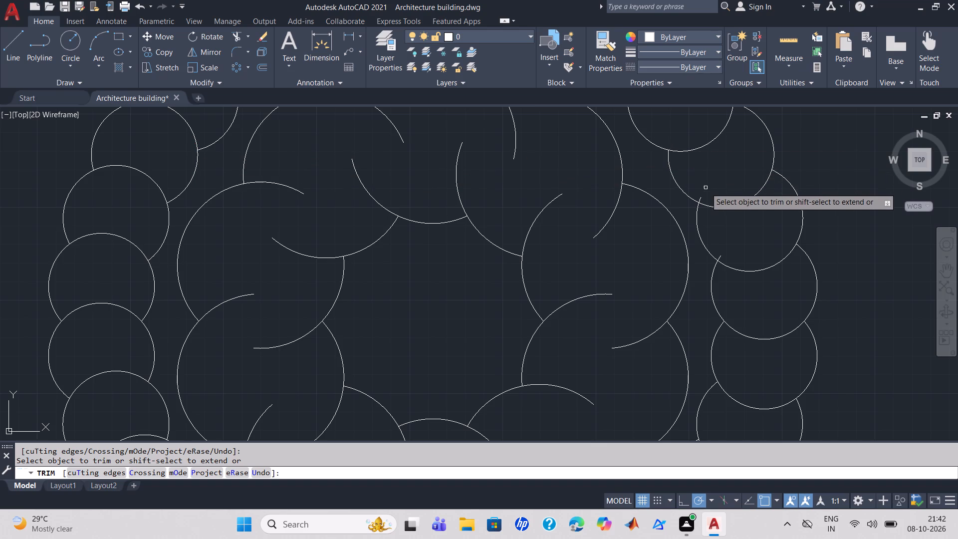
click(702, 197)
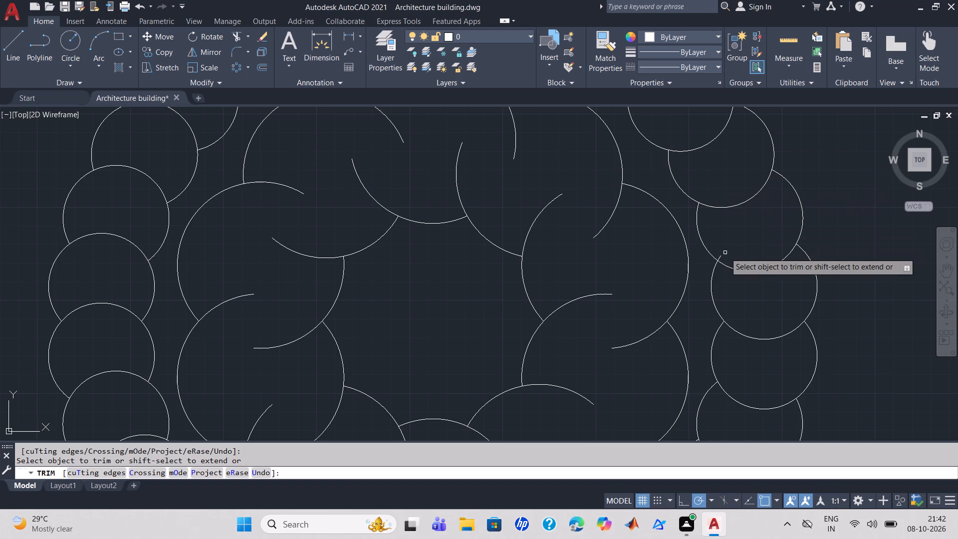
click(721, 257)
Trim the remaining leftover arc ends on the outer ring's inner edge clockwise across the ornament's top, and finish trimming.
middle_drag(721, 257, 721, 247)
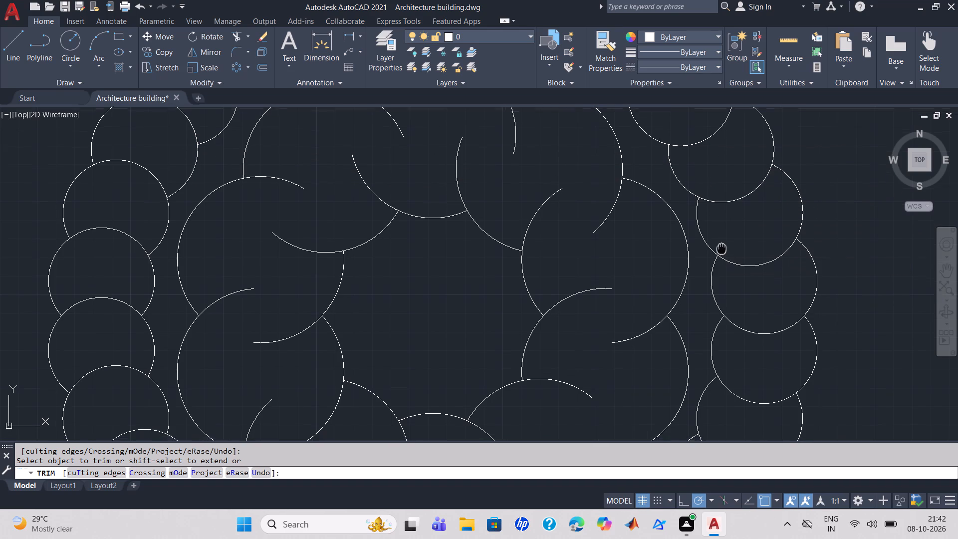
middle_drag(721, 247, 749, 379)
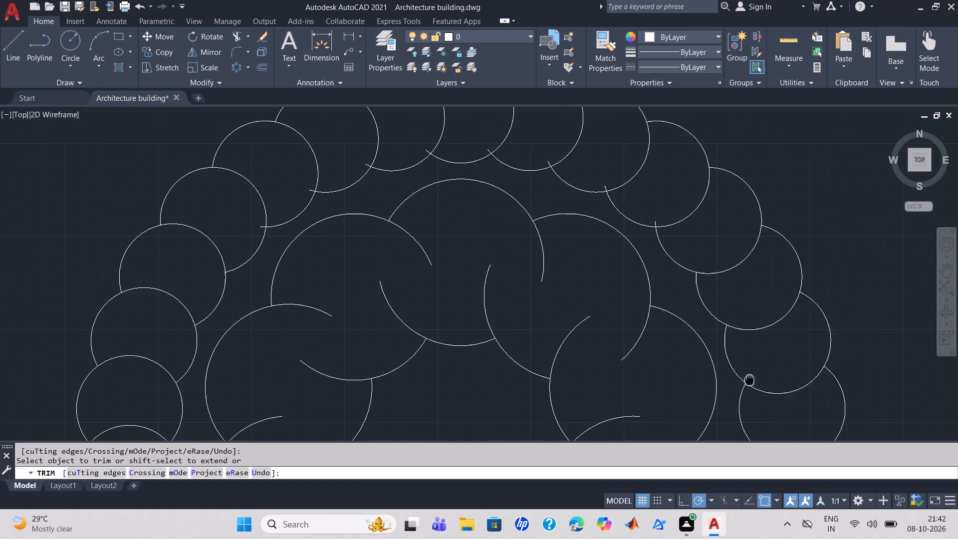
middle_drag(749, 379, 751, 402)
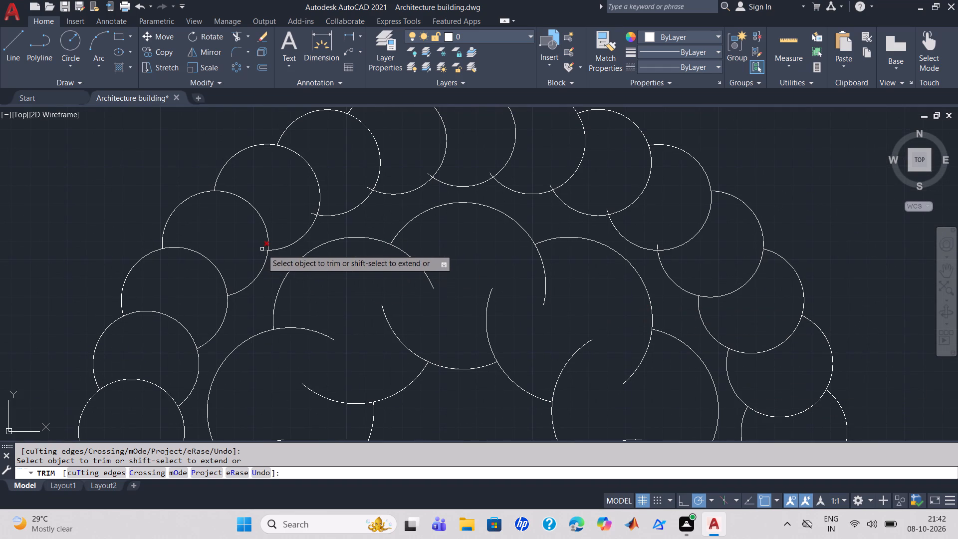
click(262, 249)
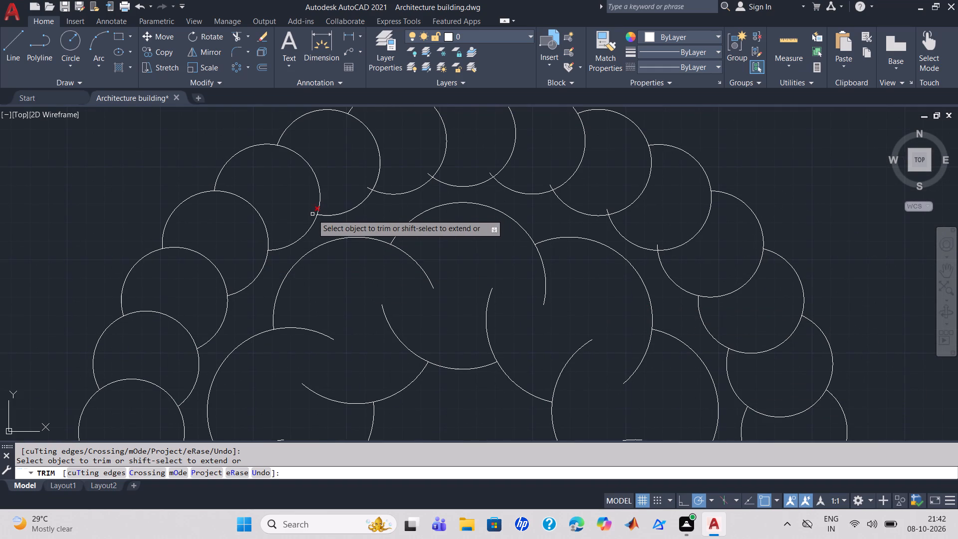
click(310, 214)
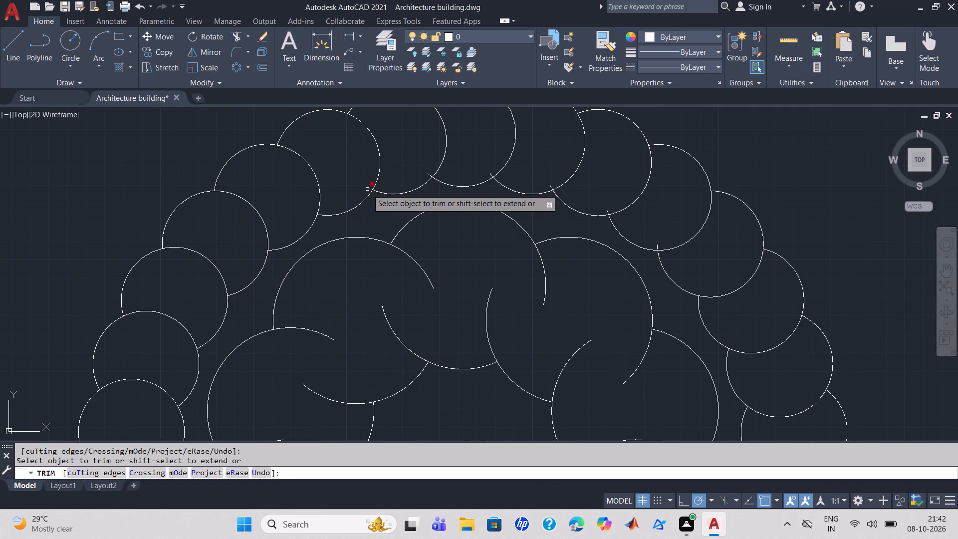
click(367, 189)
click(427, 175)
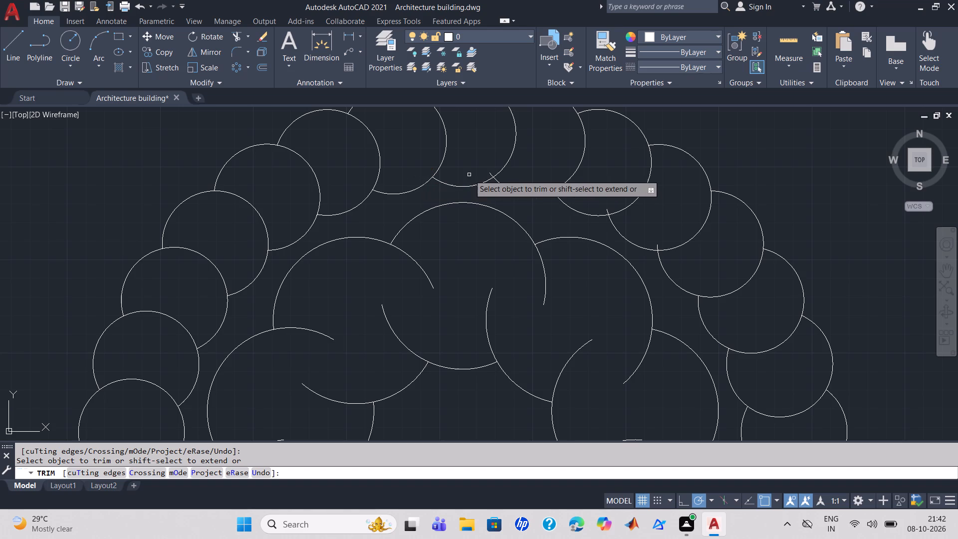
click(490, 173)
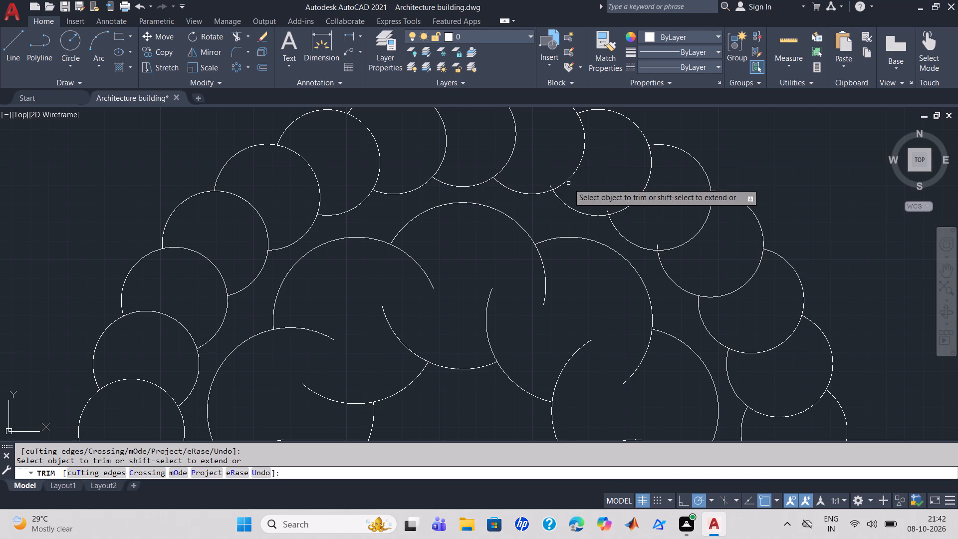
click(551, 184)
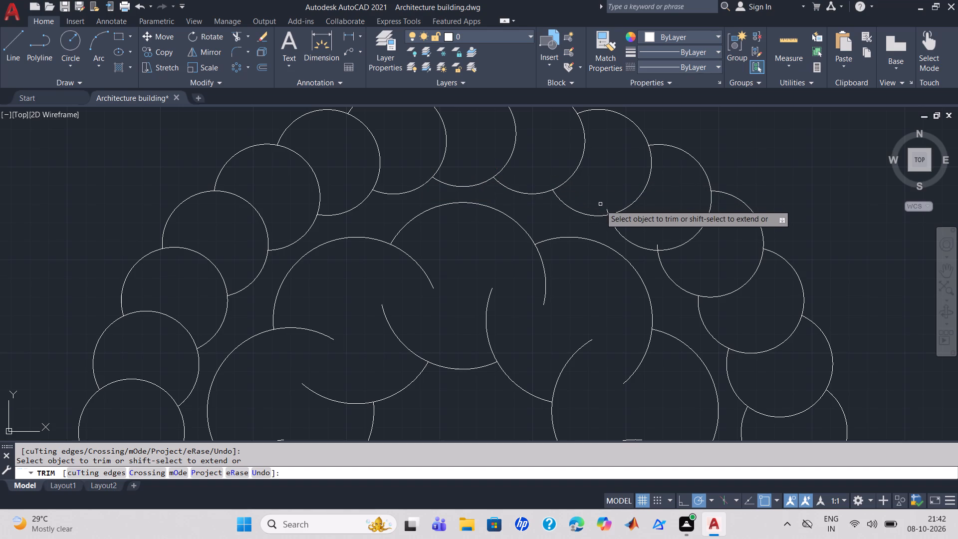
click(606, 209)
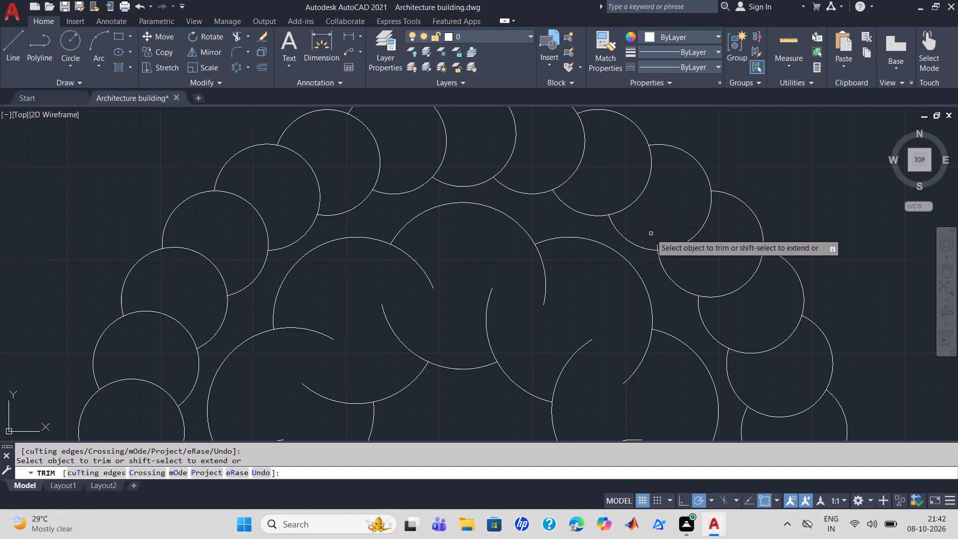
click(656, 245)
scroll(666, 237, down, 1)
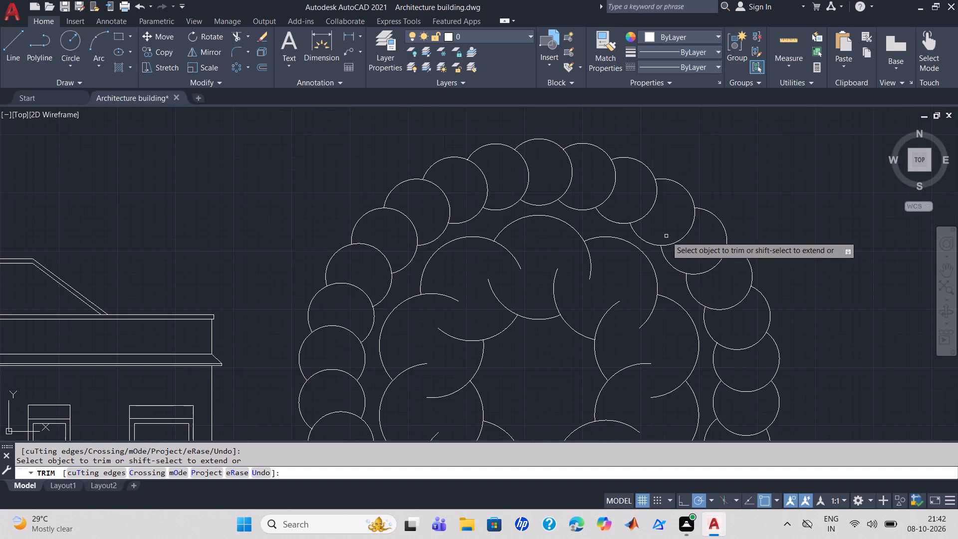
scroll(666, 236, down, 1)
middle_drag(807, 288, 747, 236)
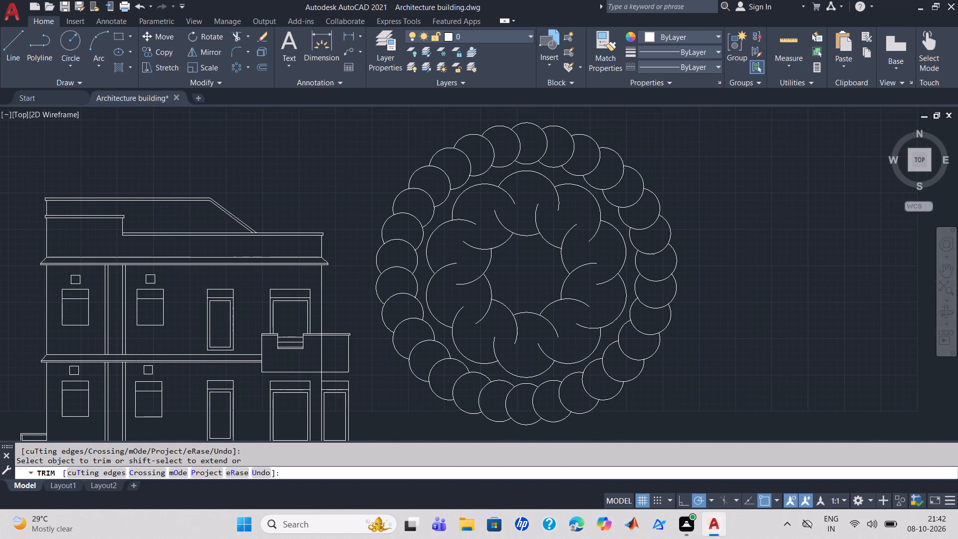
scroll(715, 275, up, 1)
scroll(715, 275, down, 3)
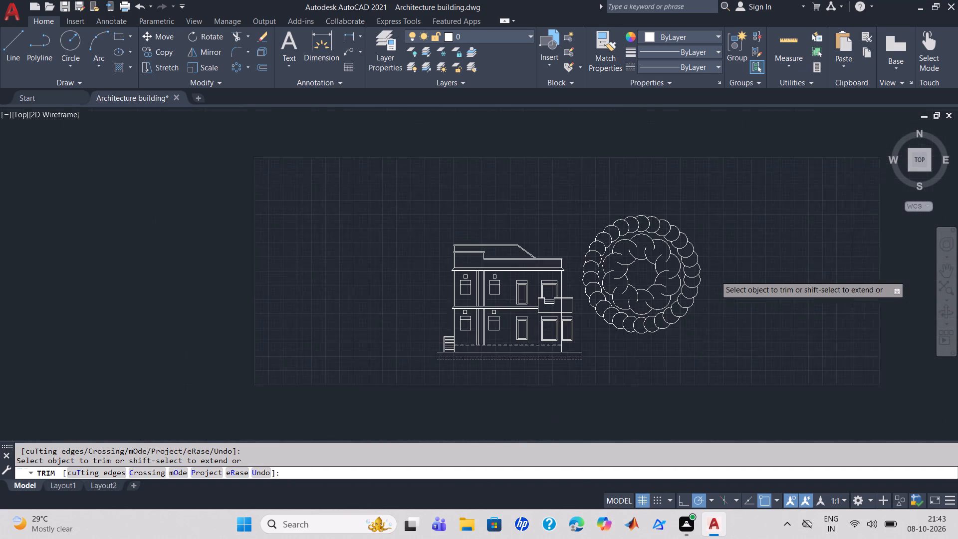
scroll(715, 275, up, 2)
middle_drag(715, 275, 684, 259)
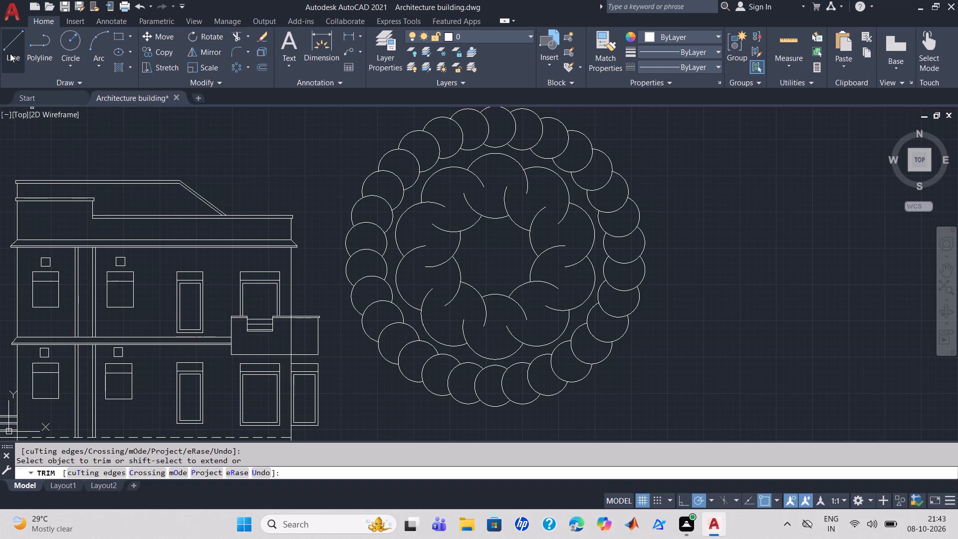
key(Escape)
Draw a circle with a radius of about 8'-4" centred on the bottom scallop of the ornament's outer ring.
click(70, 46)
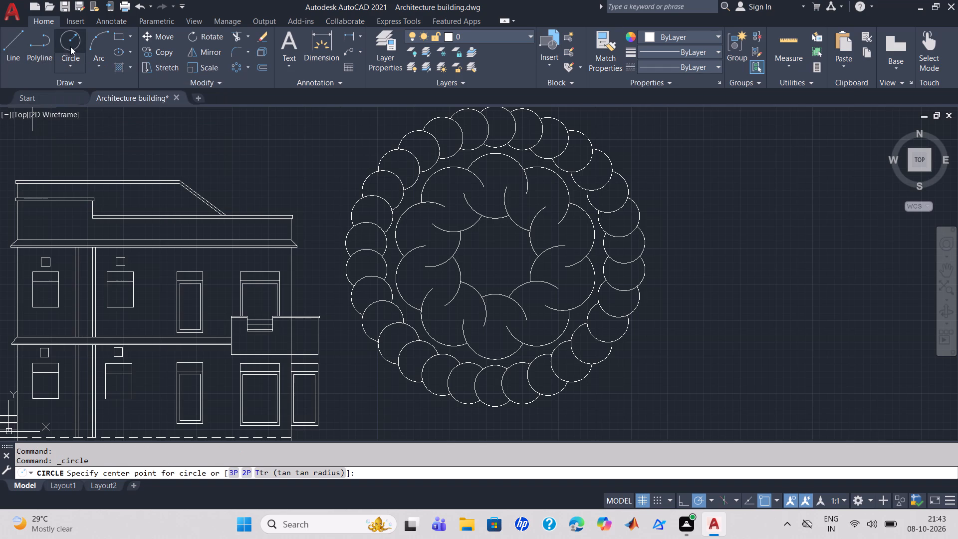
click(71, 66)
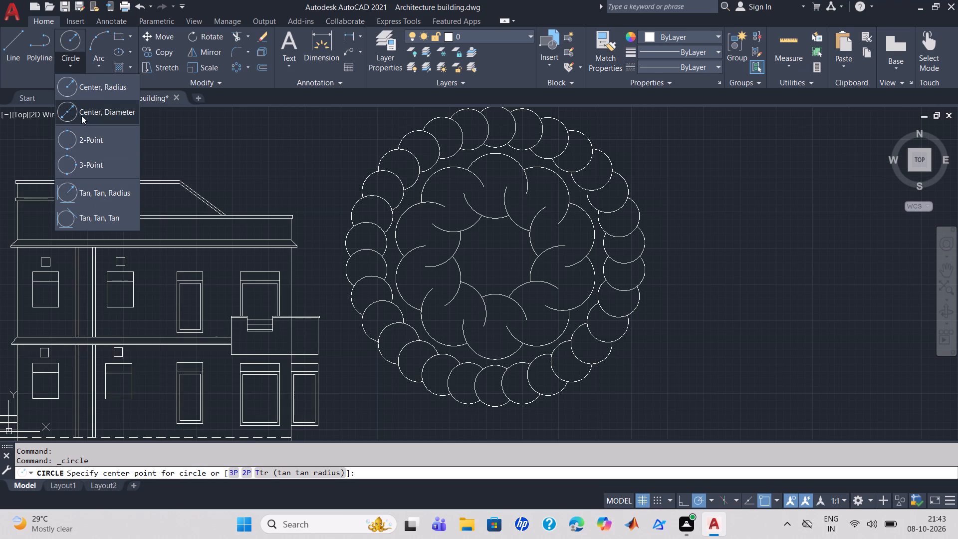
click(115, 88)
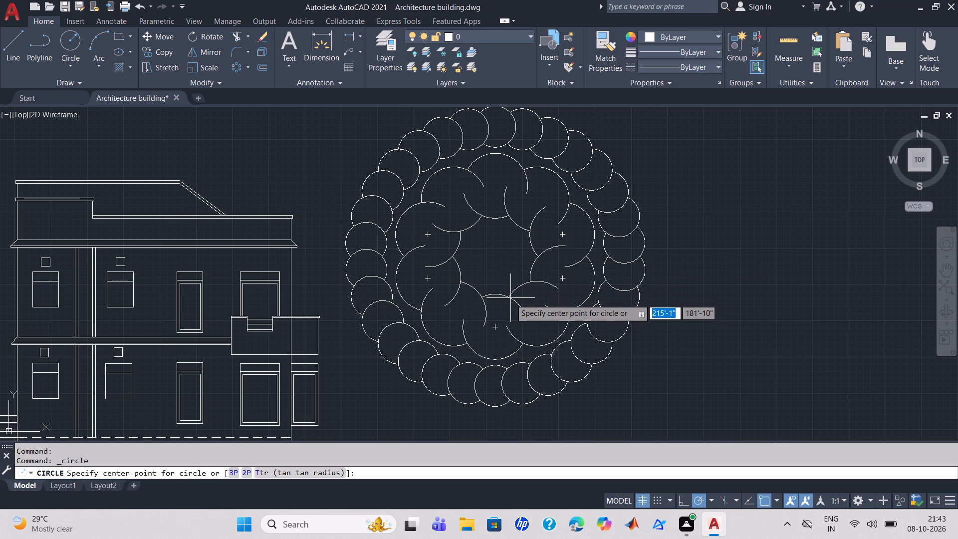
click(492, 386)
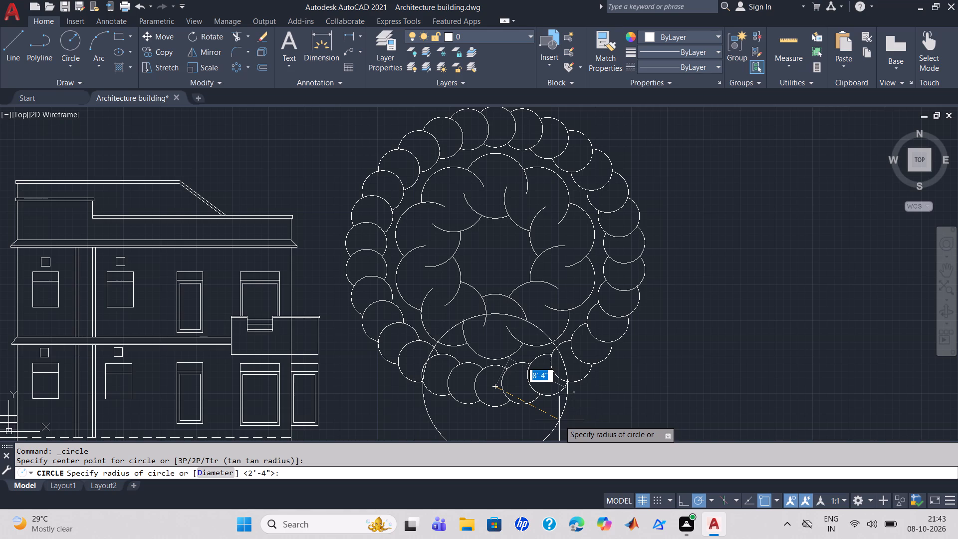
click(559, 420)
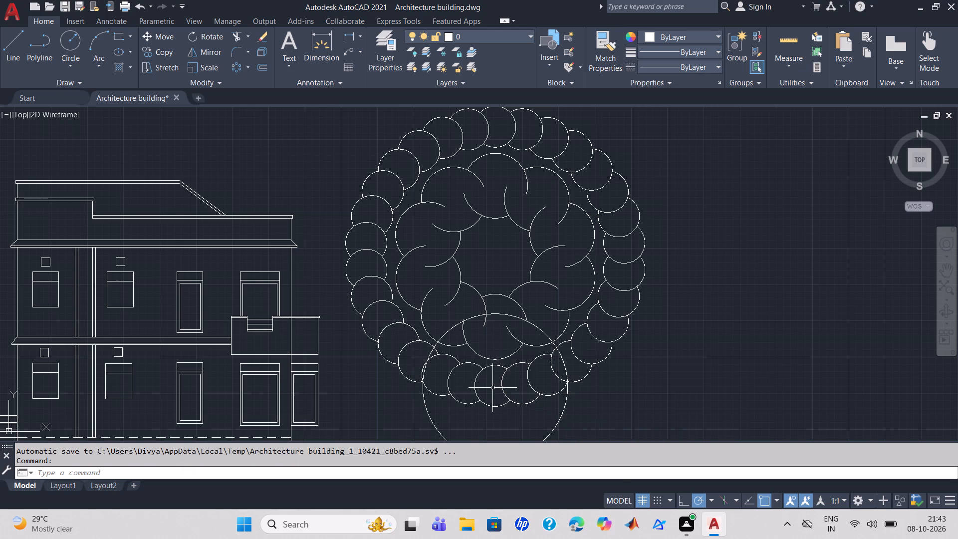
Copy the large circle from its centre onto four more scallop centres of the outer ring: lower right, upper right, upper left and lower left.
click(499, 313)
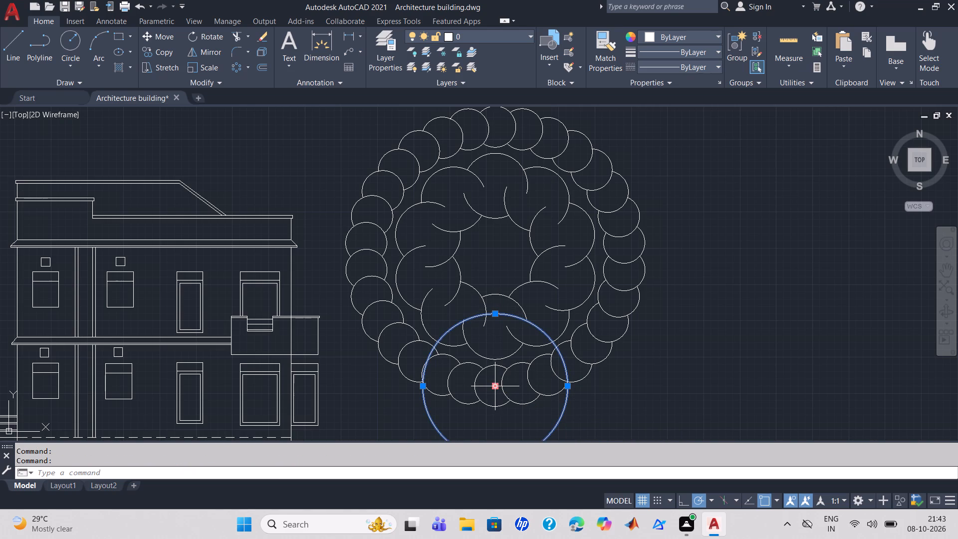
click(494, 385)
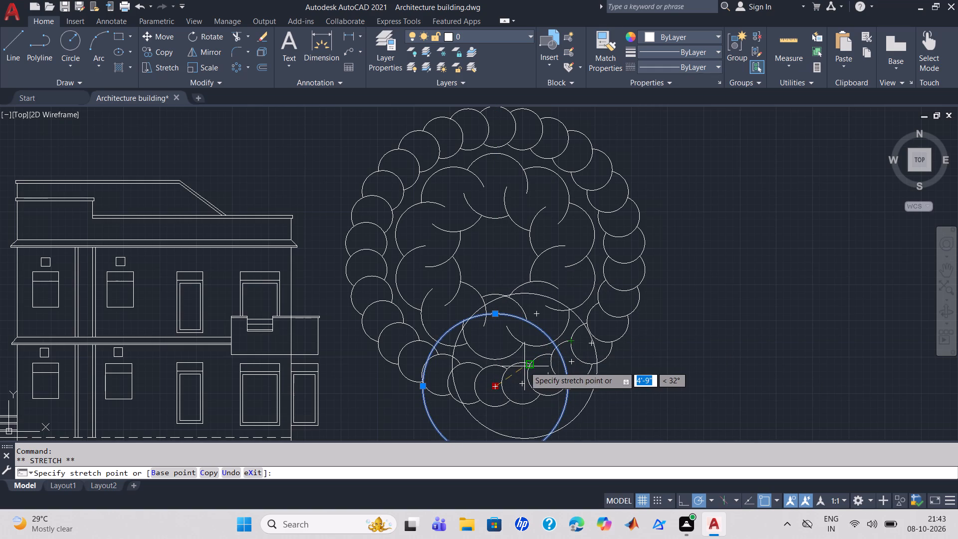
key(Escape)
key(c)
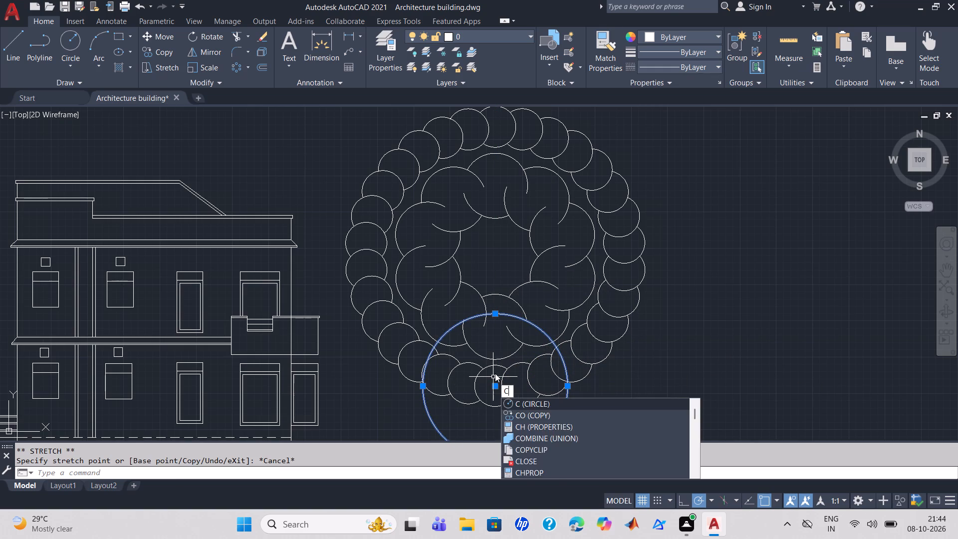
key(o)
key(Return)
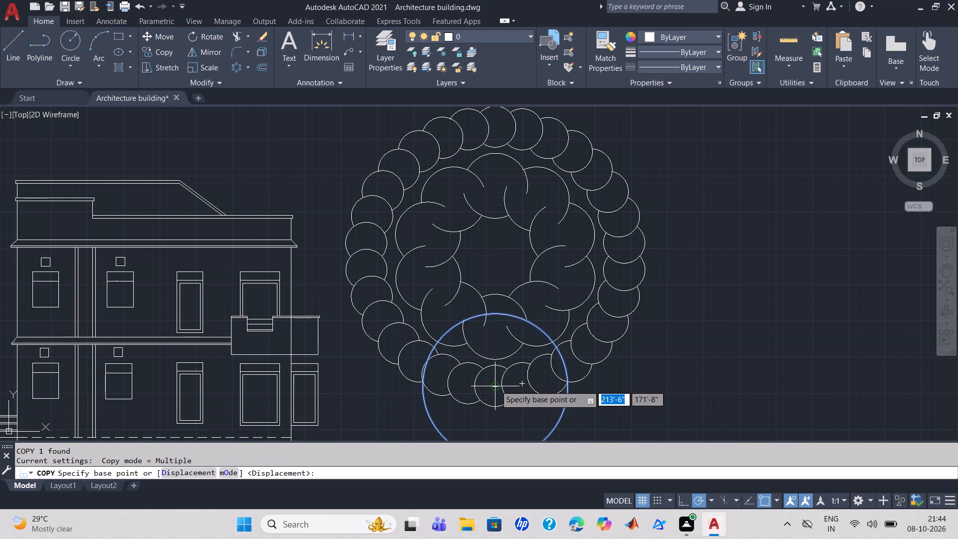
click(495, 385)
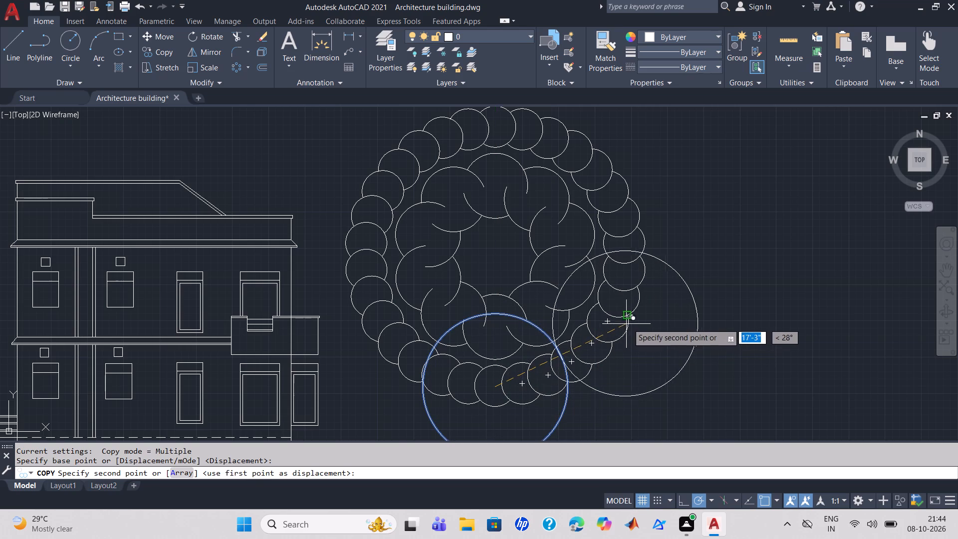
click(617, 298)
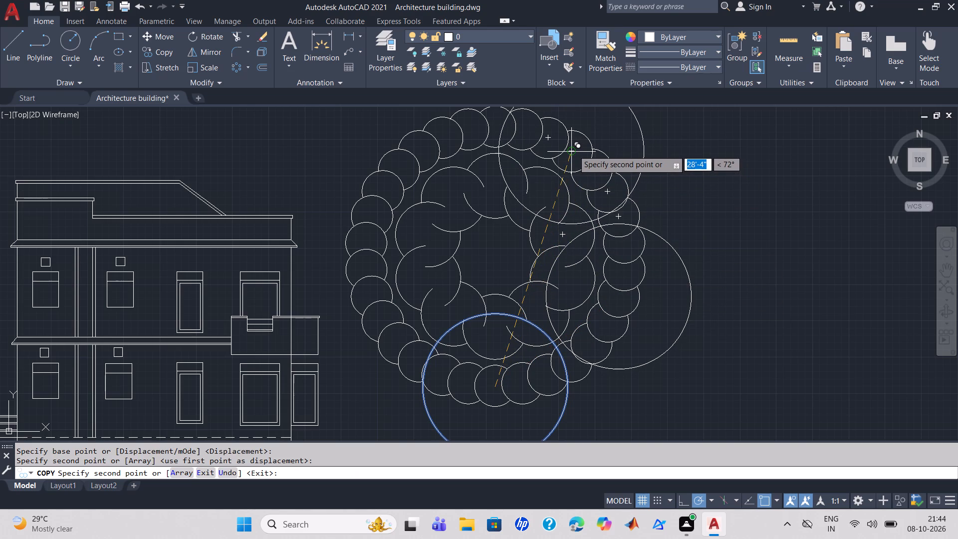
click(571, 150)
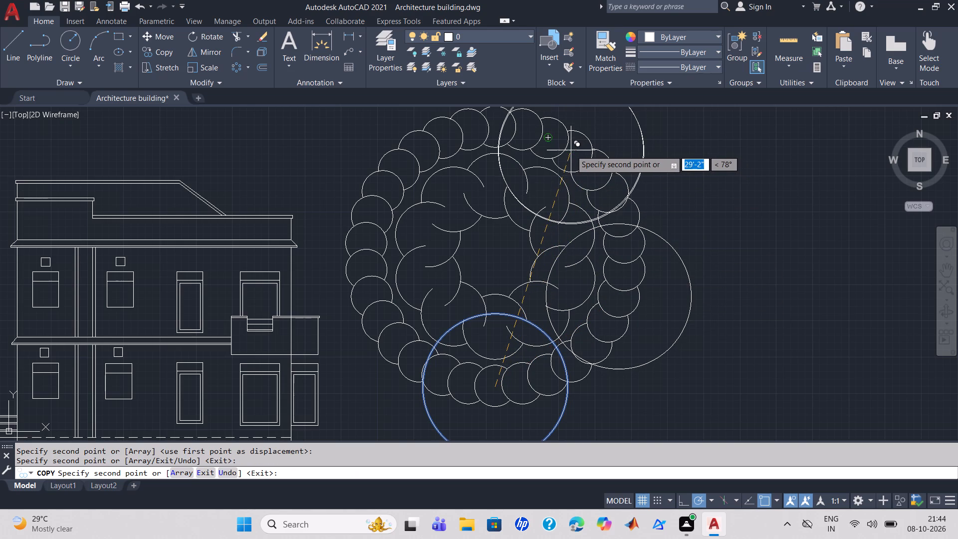
click(418, 146)
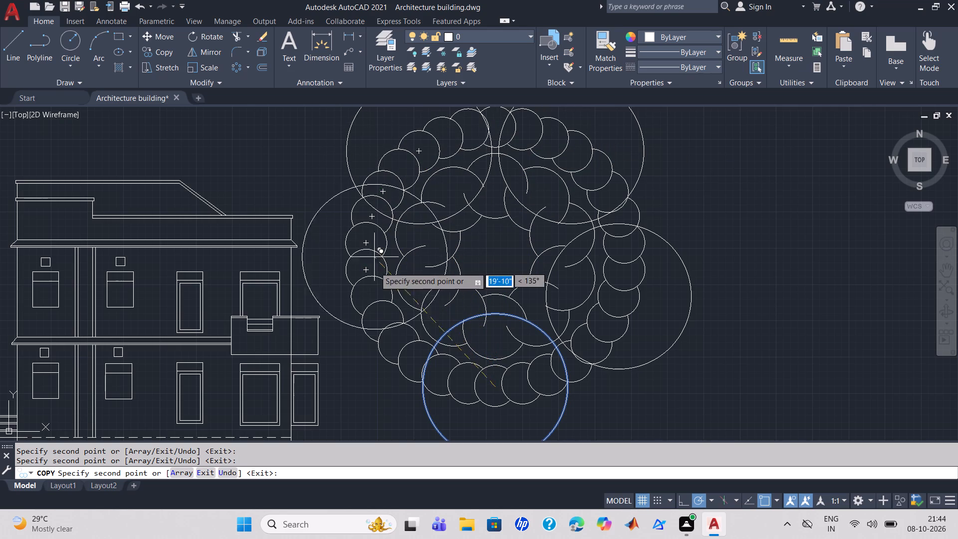
click(371, 295)
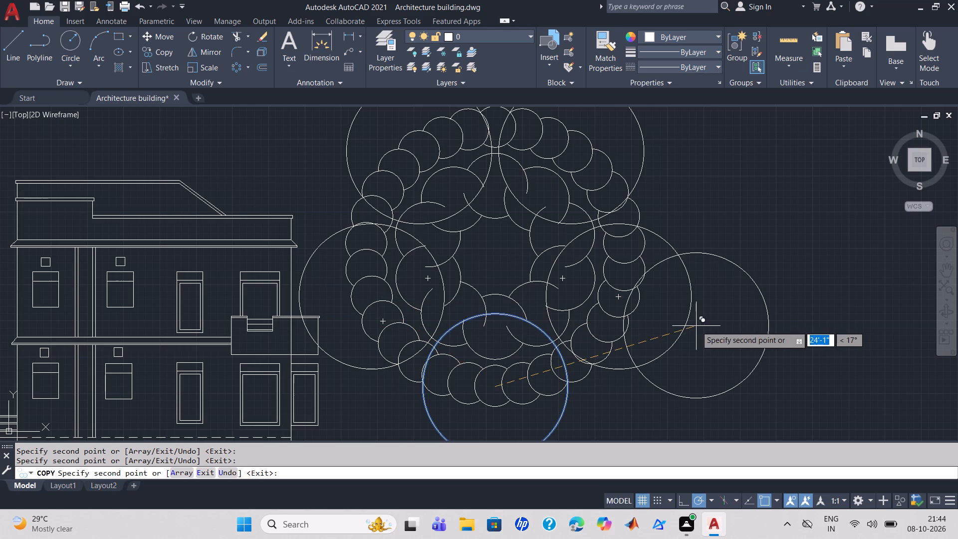
key(Escape)
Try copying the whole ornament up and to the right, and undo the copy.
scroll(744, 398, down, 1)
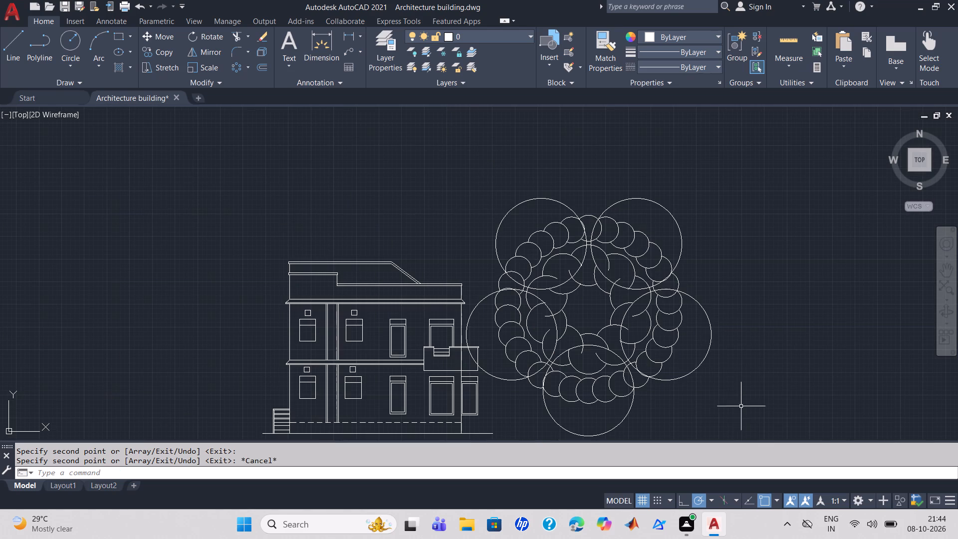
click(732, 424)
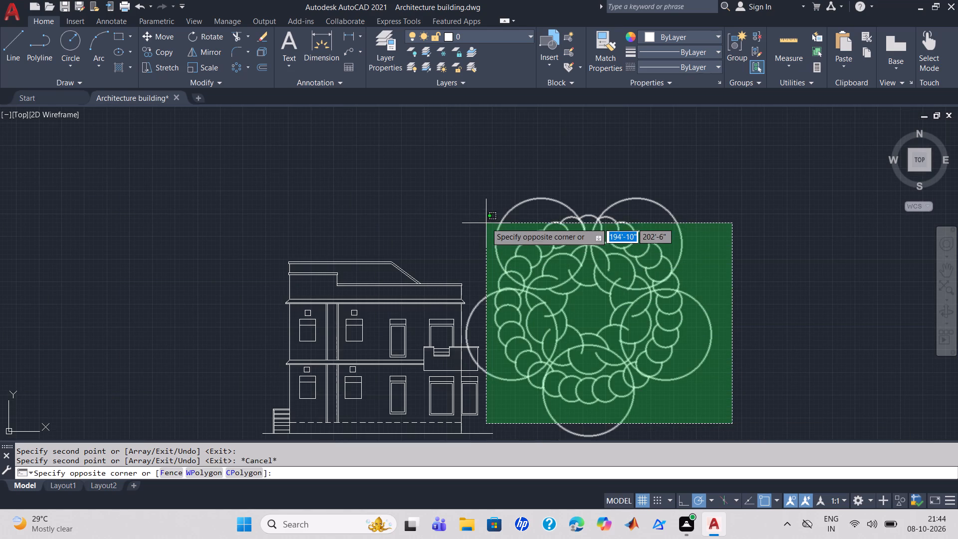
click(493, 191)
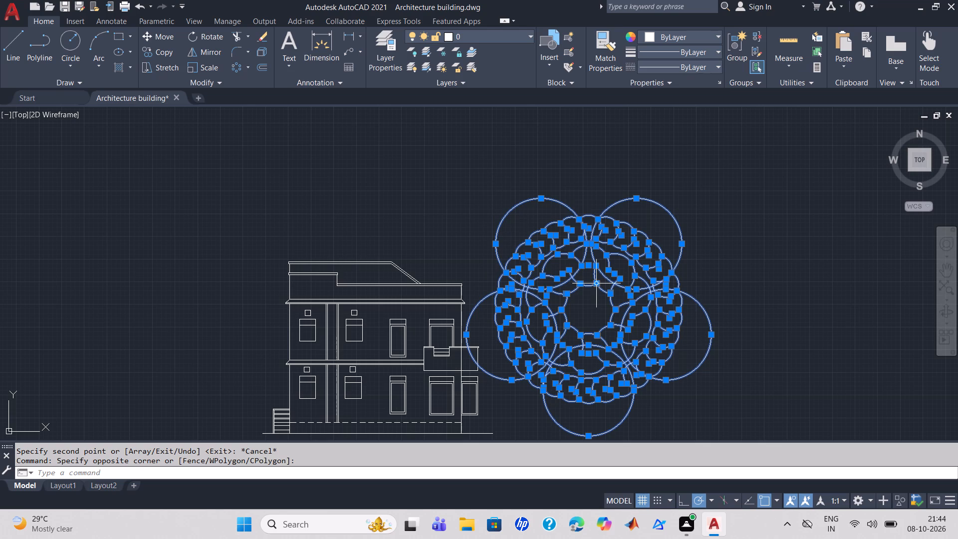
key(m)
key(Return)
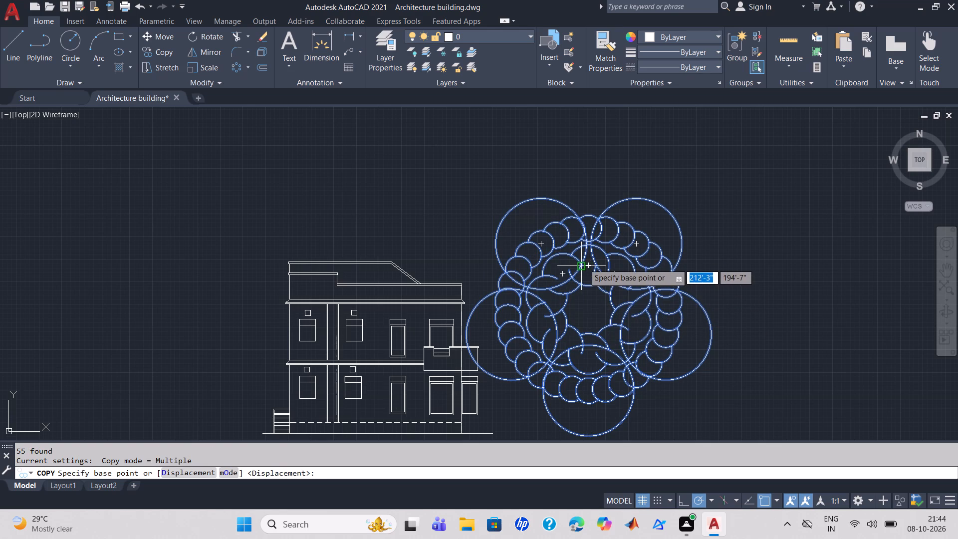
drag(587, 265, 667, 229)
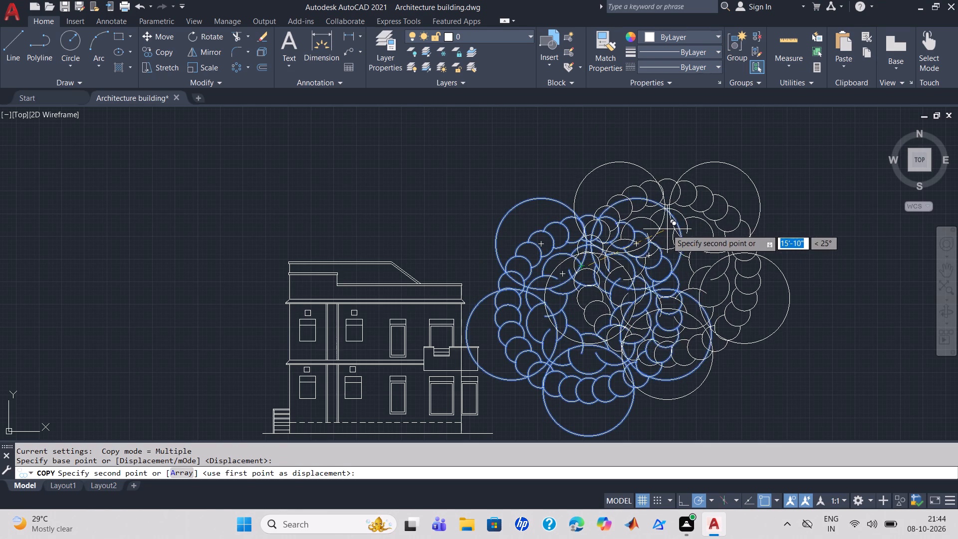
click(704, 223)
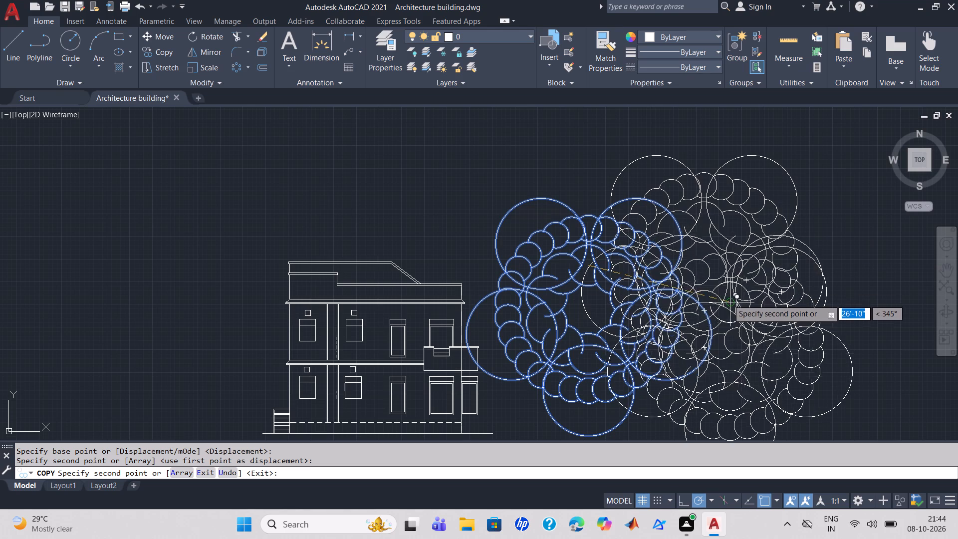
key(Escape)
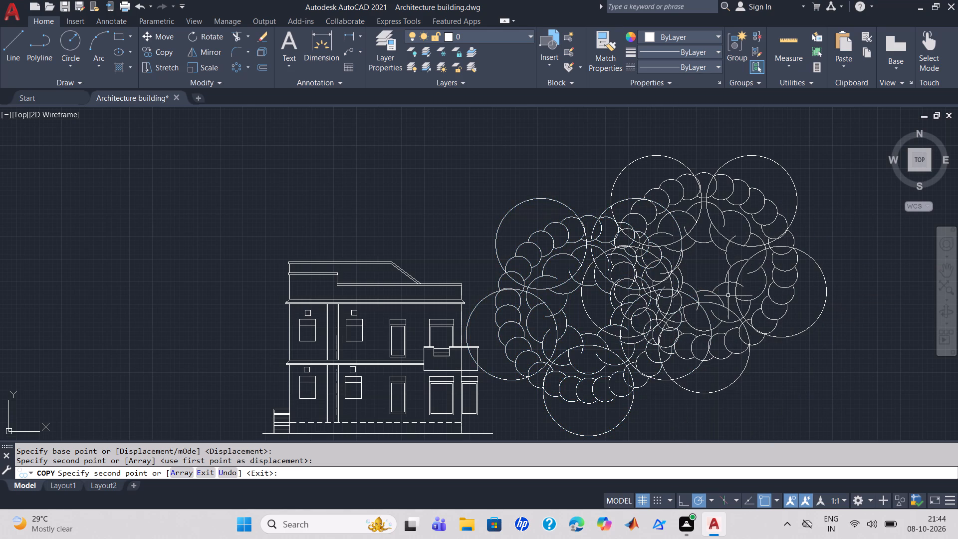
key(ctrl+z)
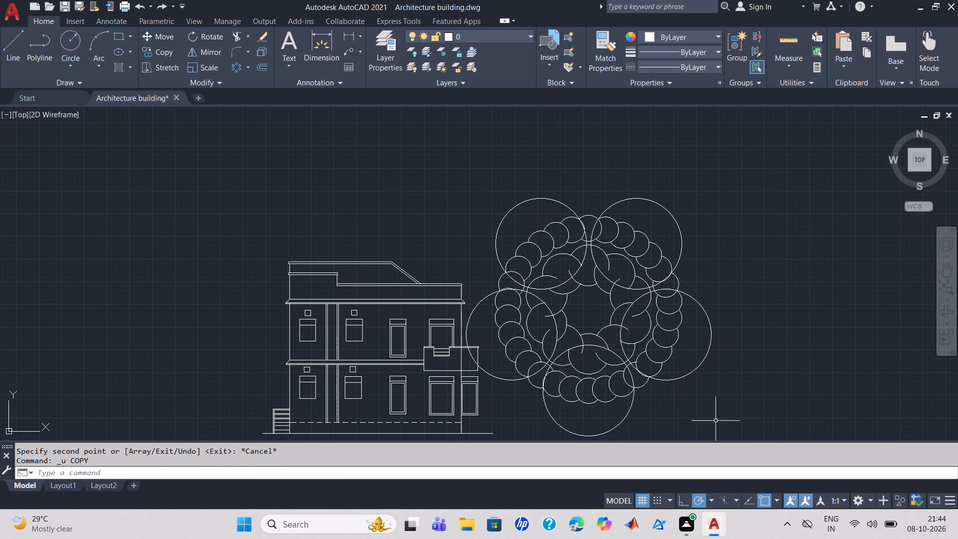
Move the whole ornament, including the five large circles, up and to the right, clear of the building elevation.
click(675, 437)
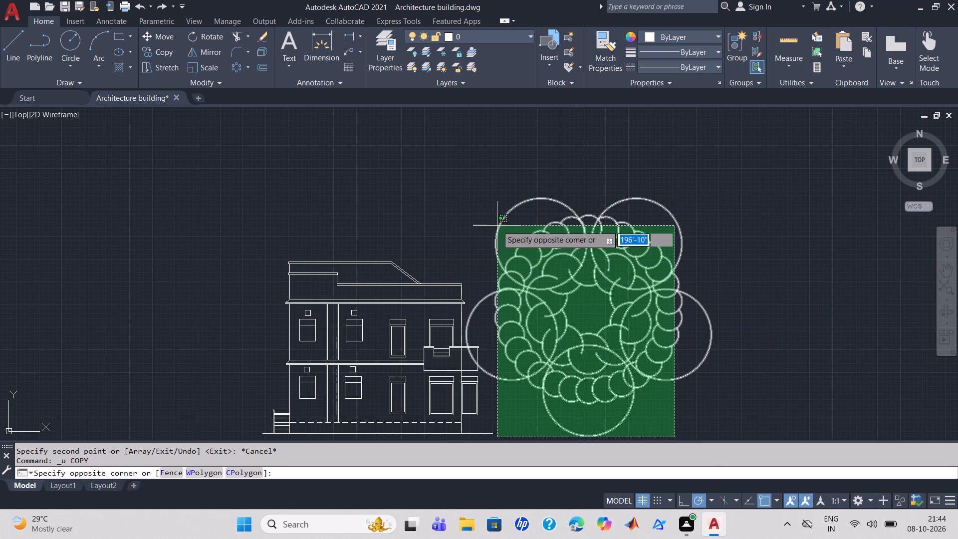
click(496, 192)
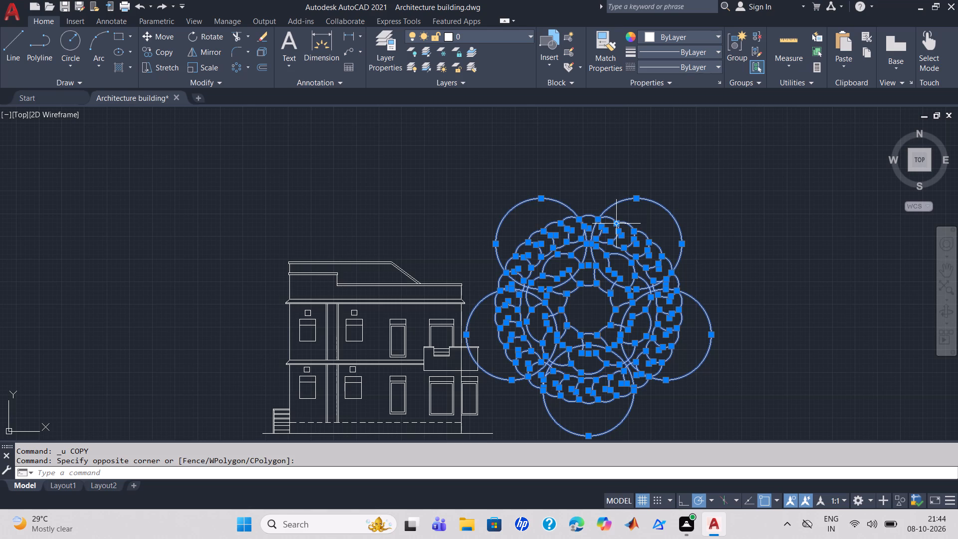
key(m)
key(m)
key(Return)
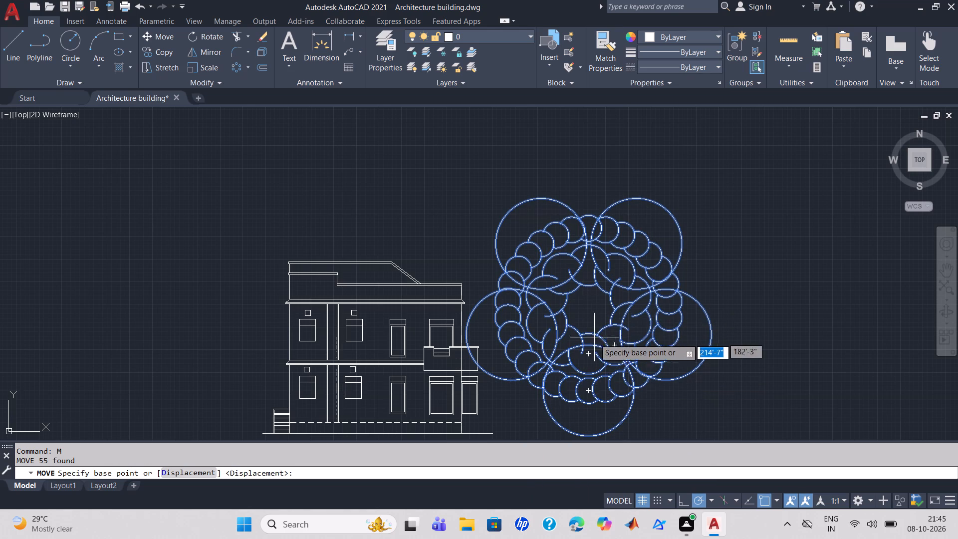
click(589, 353)
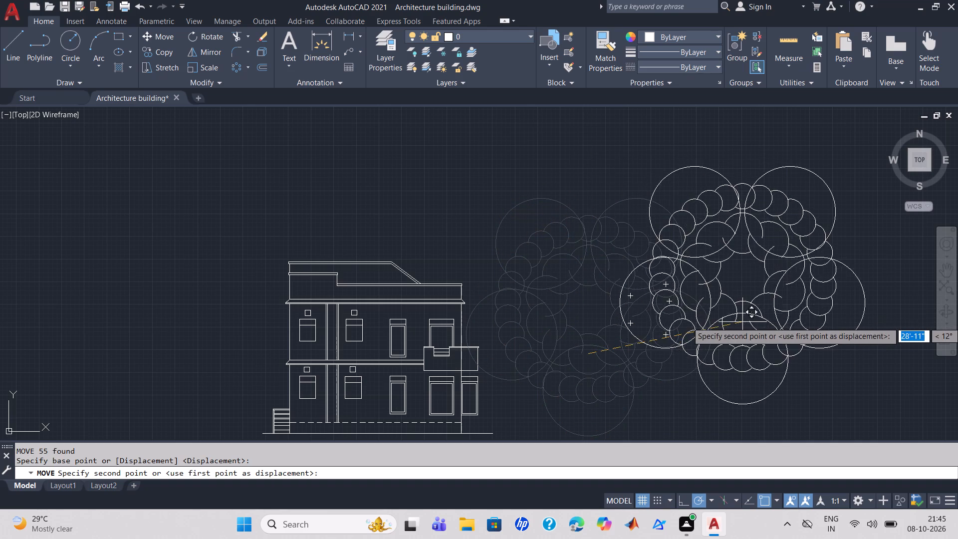
click(687, 313)
drag(815, 372, 708, 350)
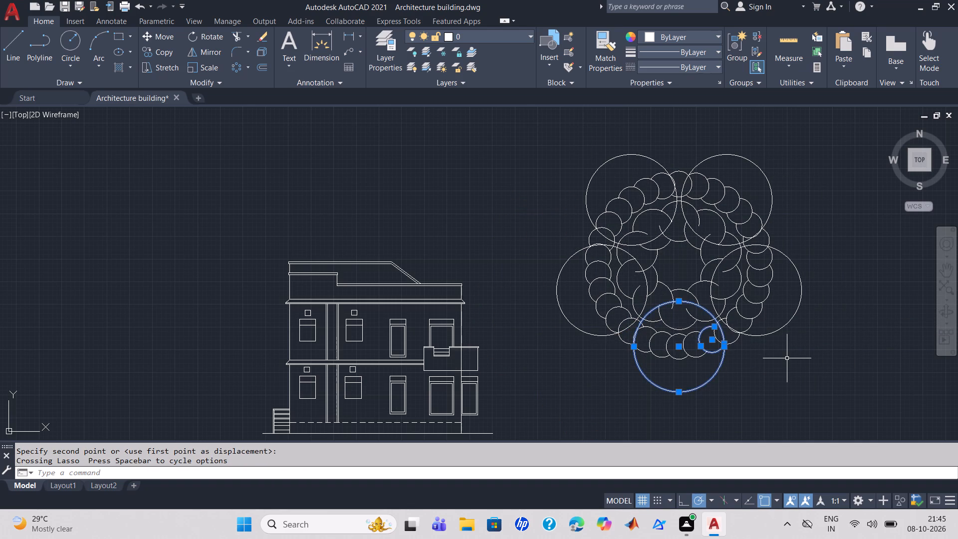
key(Escape)
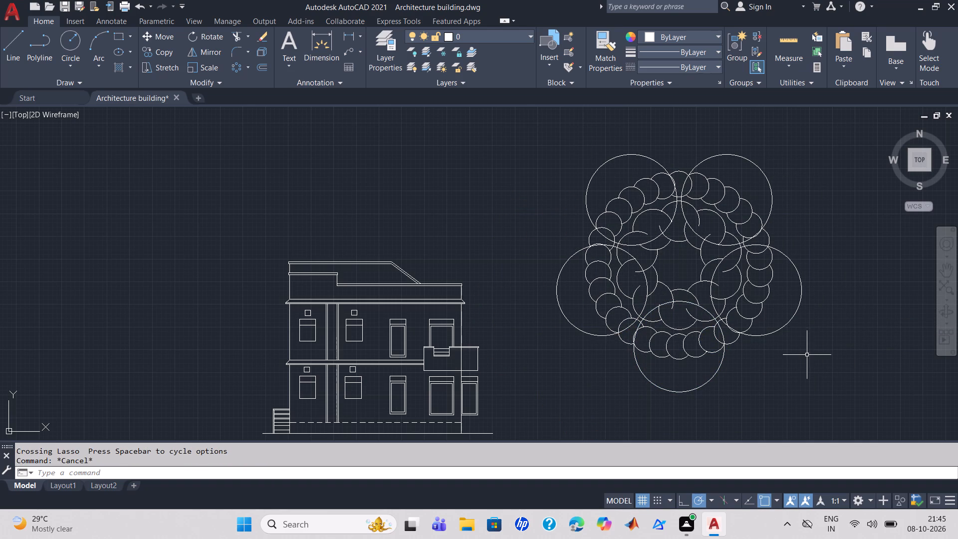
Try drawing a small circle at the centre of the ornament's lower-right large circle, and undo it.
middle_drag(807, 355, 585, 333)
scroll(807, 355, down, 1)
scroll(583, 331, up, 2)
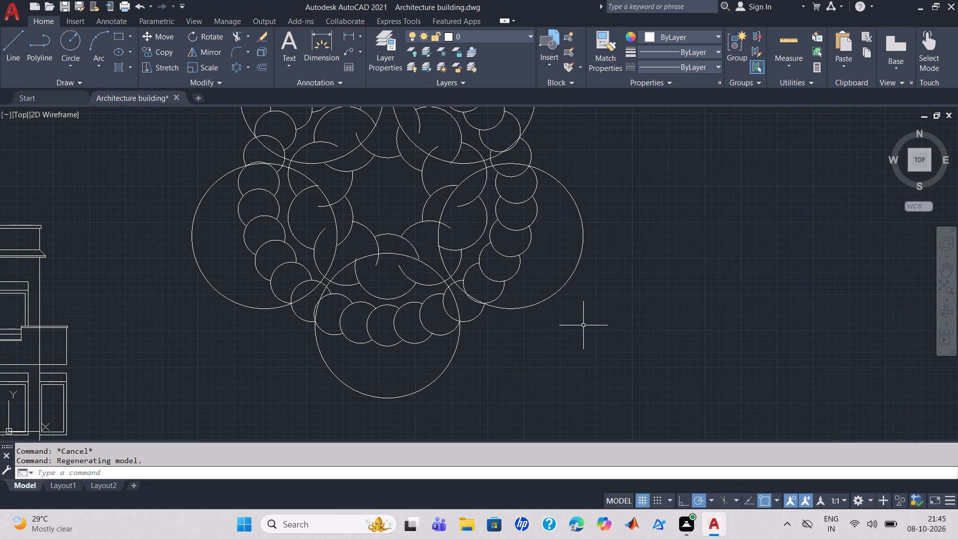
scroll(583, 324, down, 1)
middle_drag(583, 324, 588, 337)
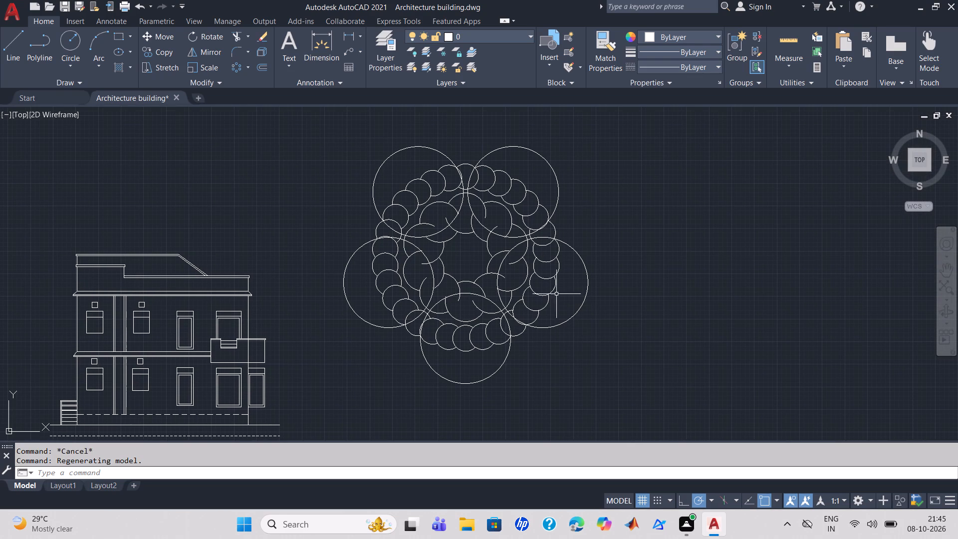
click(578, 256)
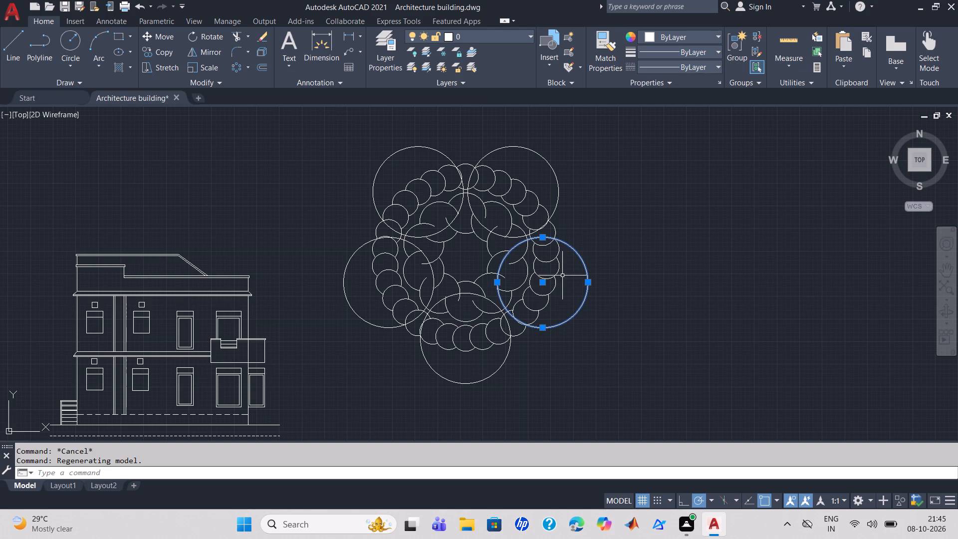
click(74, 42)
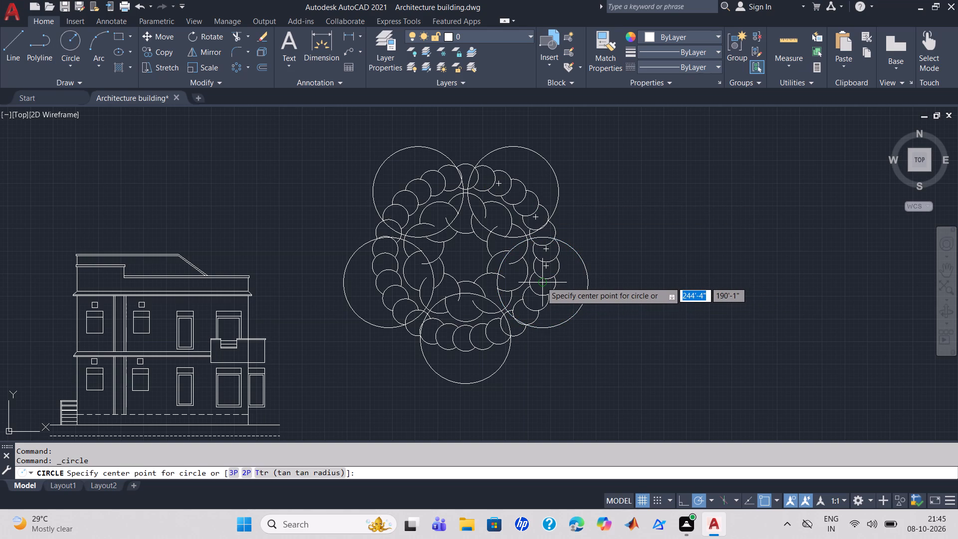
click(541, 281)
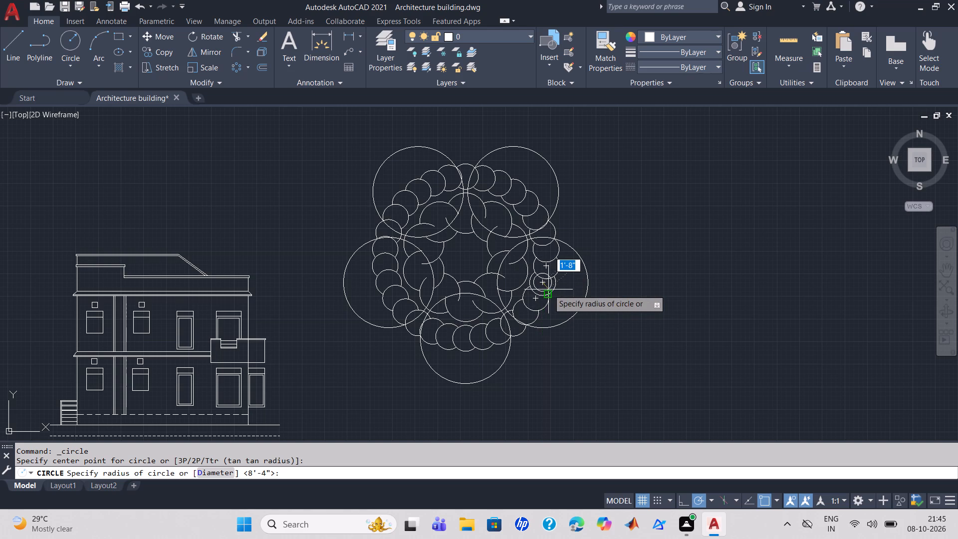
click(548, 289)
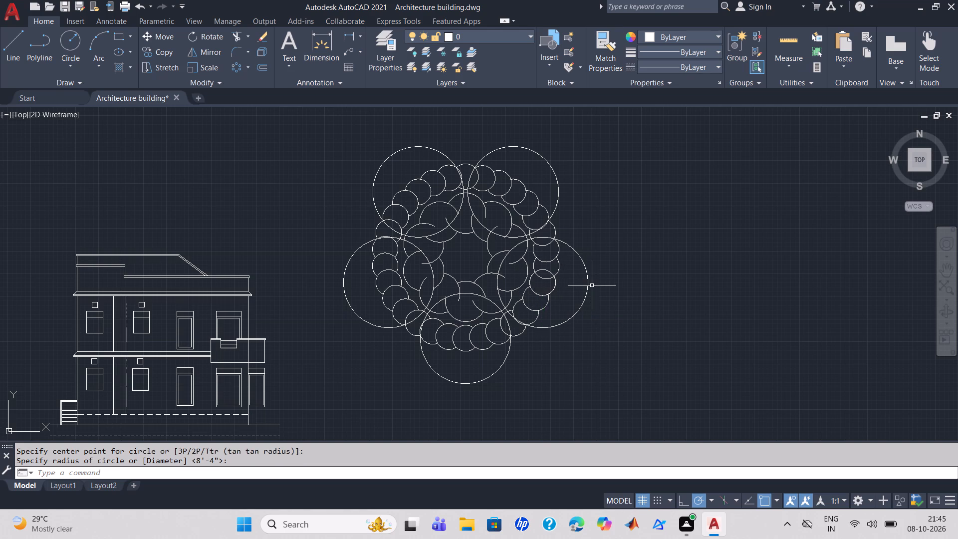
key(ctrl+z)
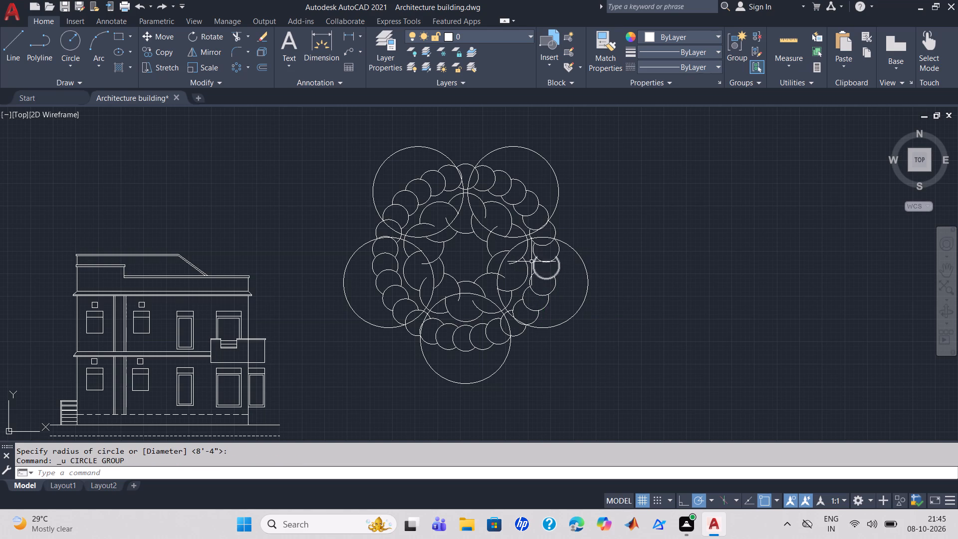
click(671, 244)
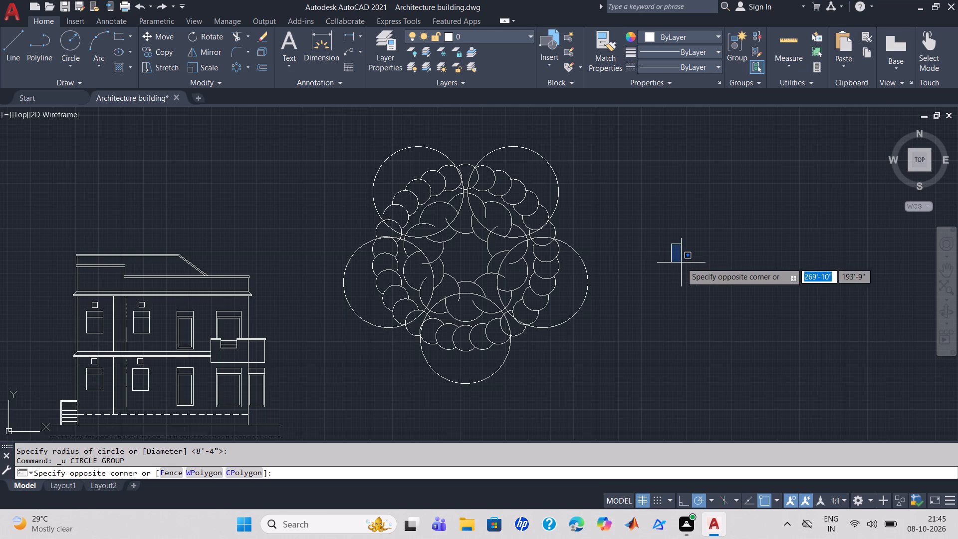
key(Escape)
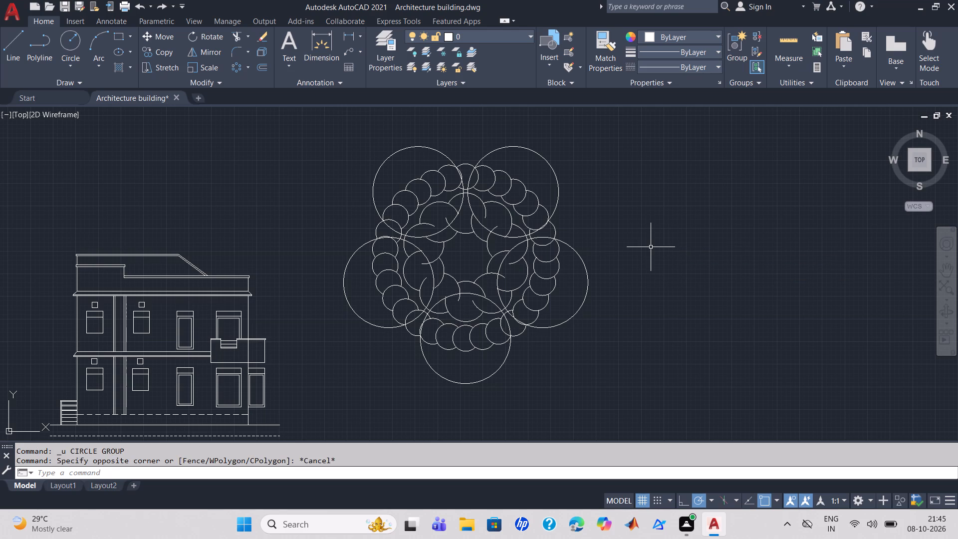
Draw a circle with a radius of about 2'-4" in the empty space to the right of the ornament.
key(c)
key(Return)
click(648, 245)
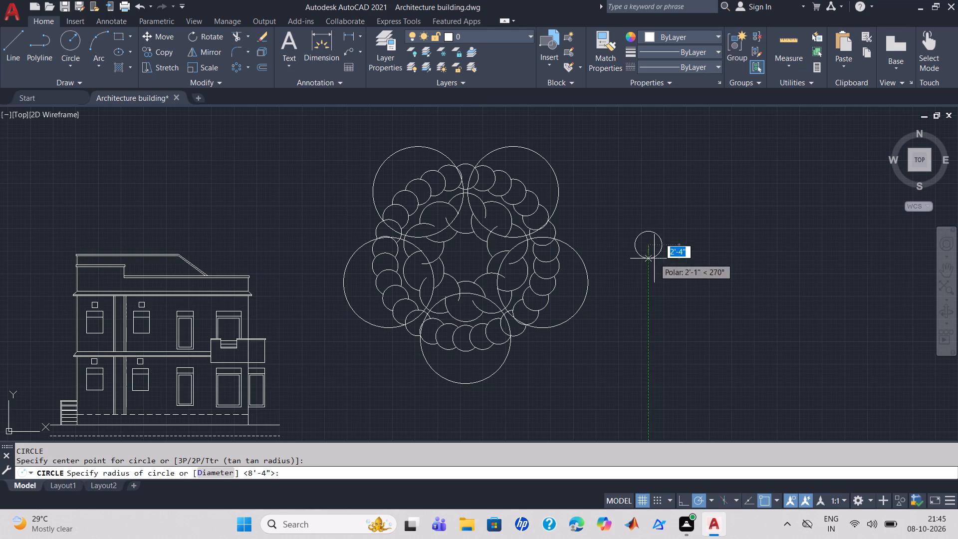
click(652, 259)
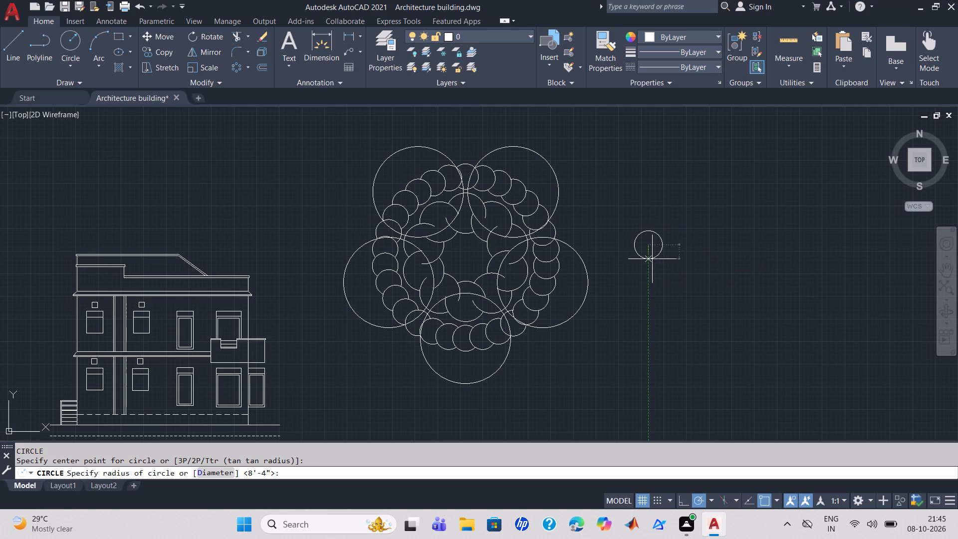
Move the small circle so its centre sits on the rightmost quadrant point of the lower-right large circle.
click(671, 275)
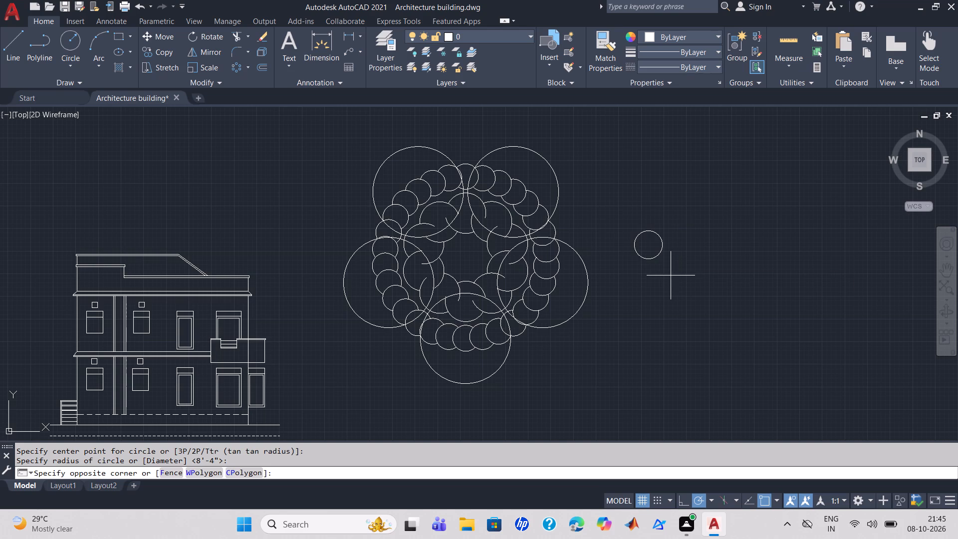
click(620, 227)
key(m)
key(Return)
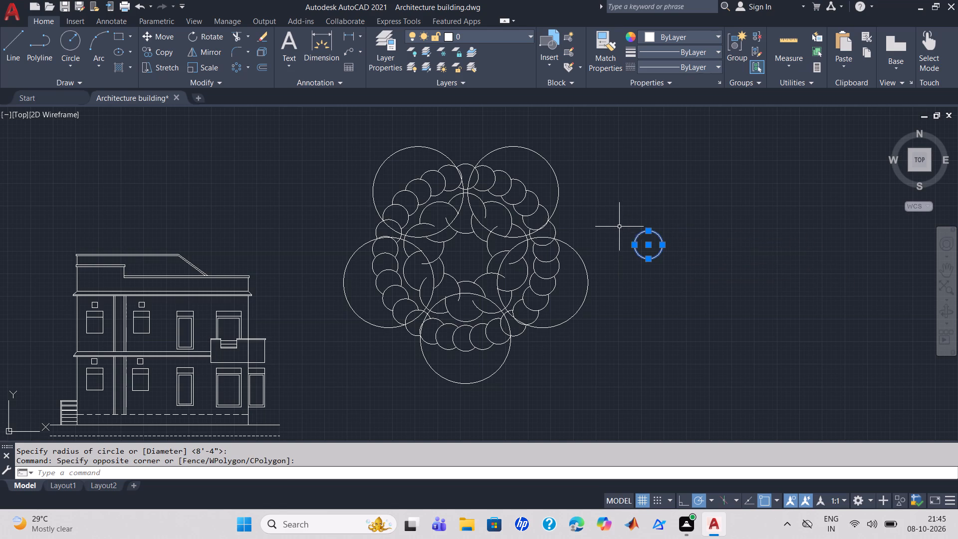
click(647, 243)
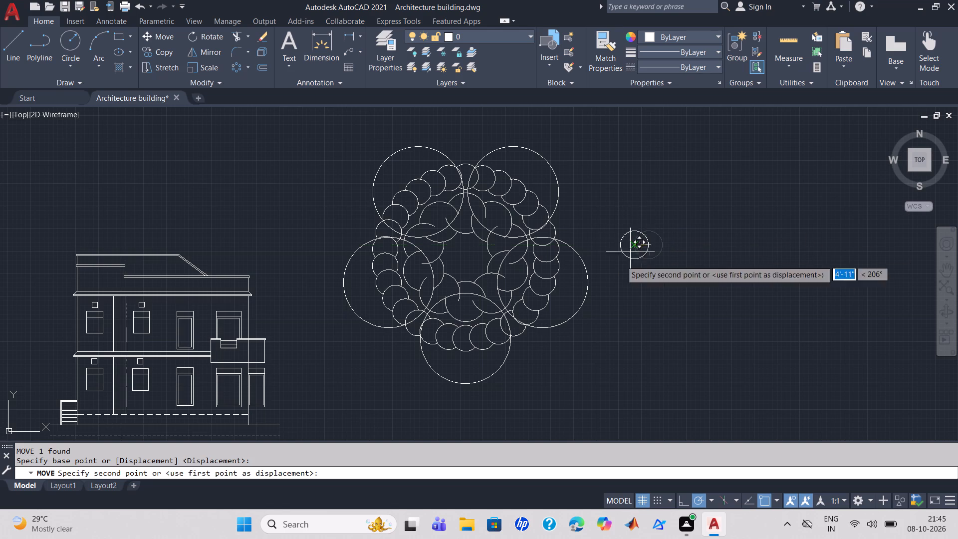
click(587, 281)
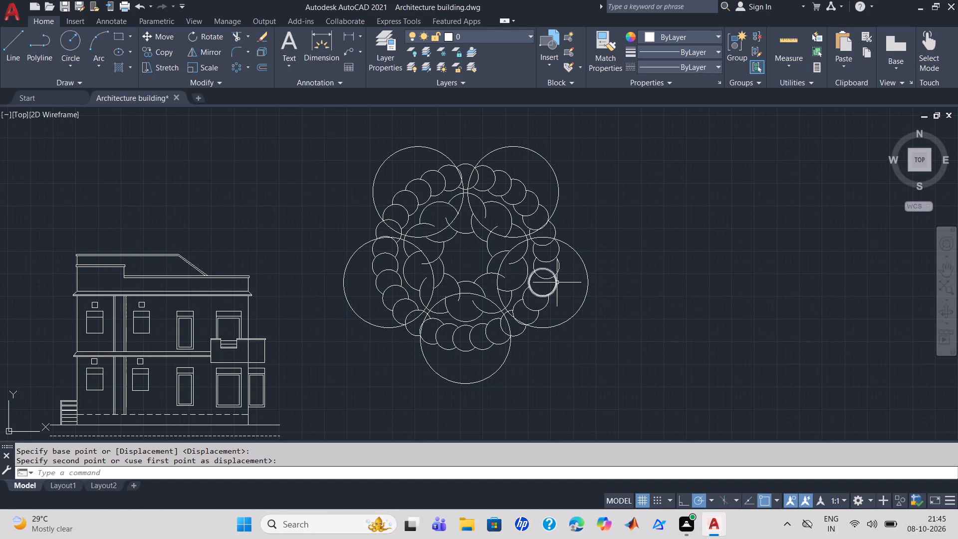
click(556, 282)
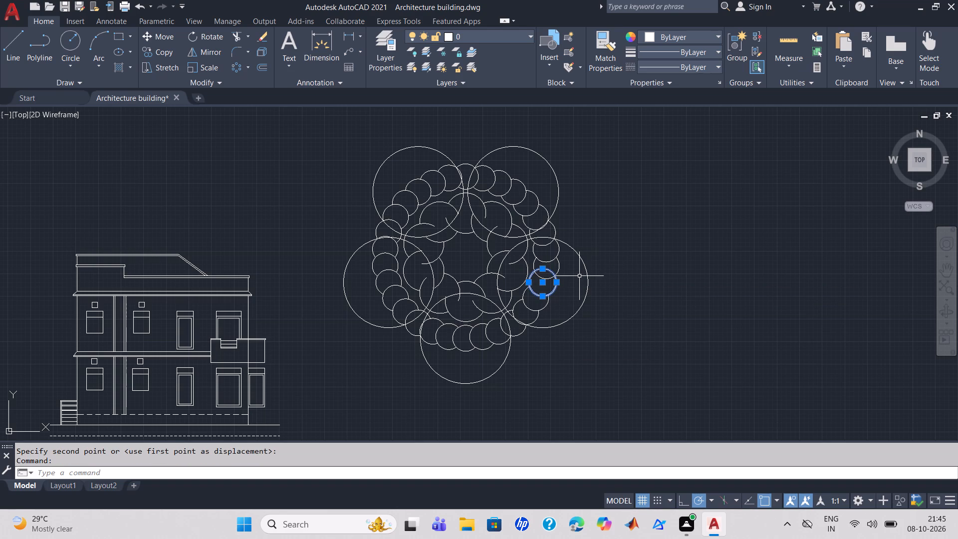
key(m)
key(Return)
click(541, 280)
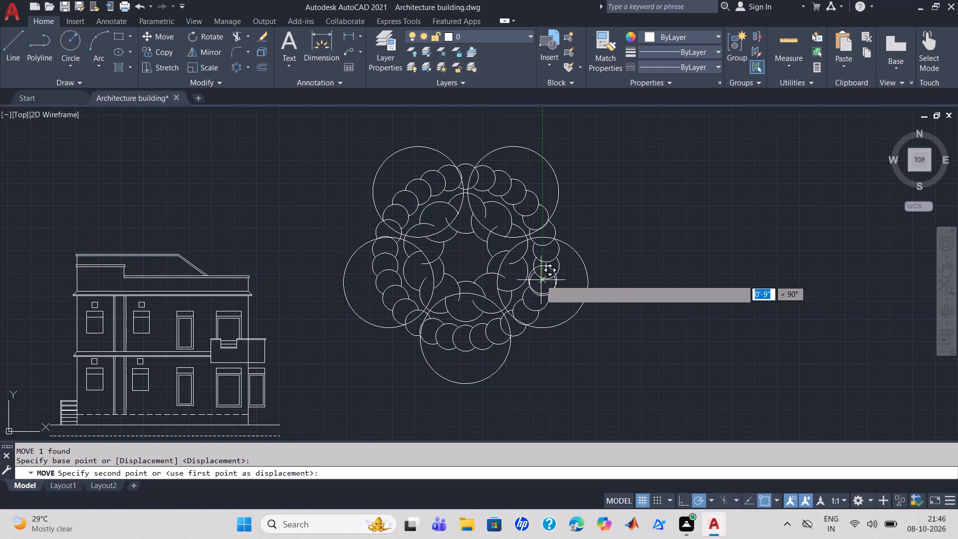
click(587, 278)
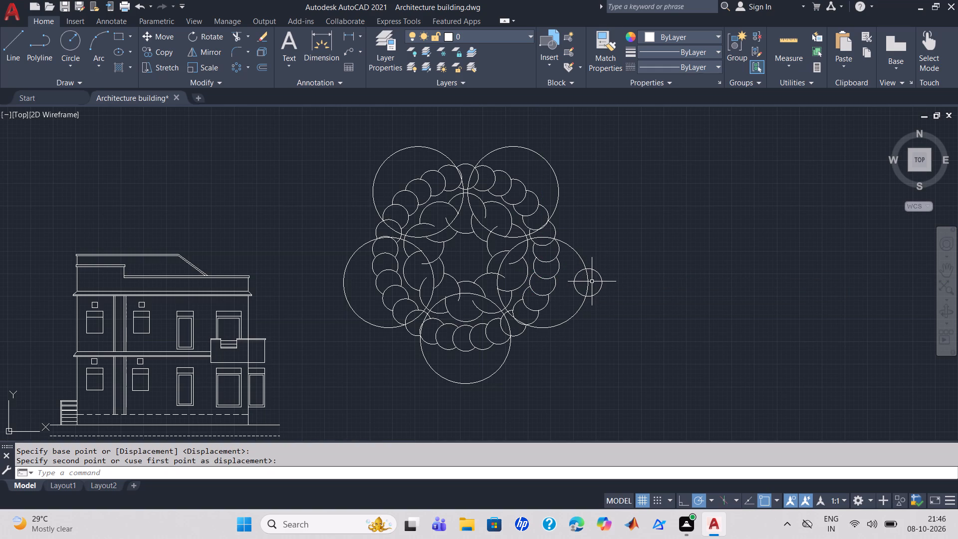
Create a polar array of the small circle with 10 items around the centre of the lower-right large circle.
click(594, 294)
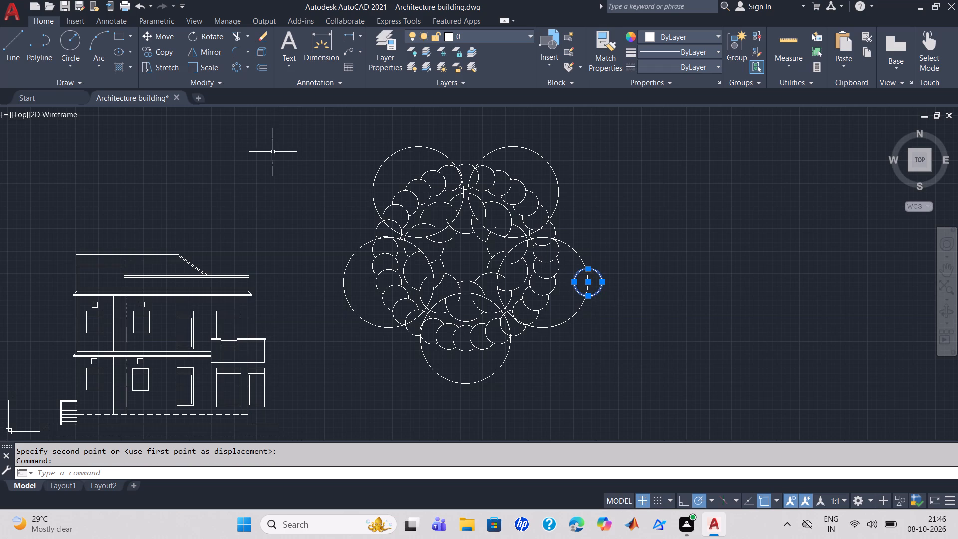
click(238, 63)
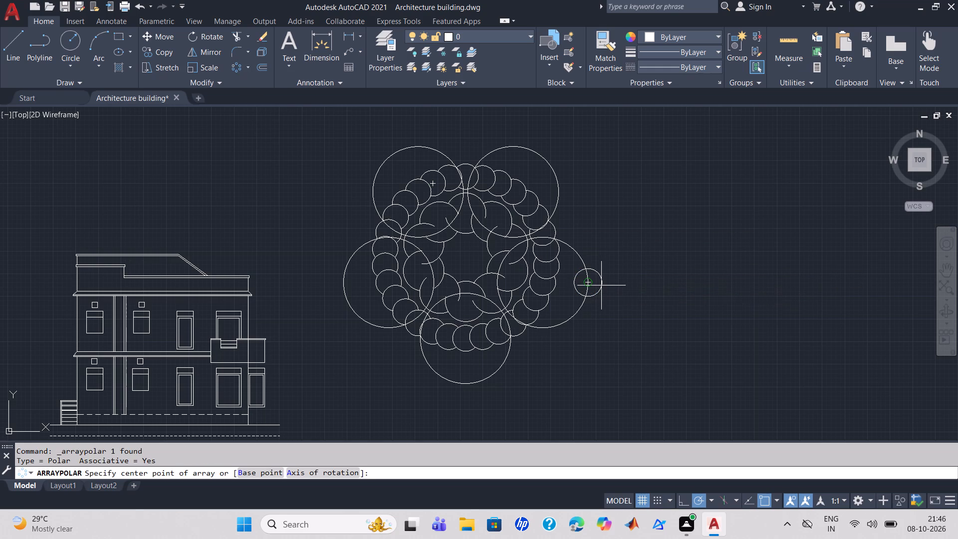
click(542, 282)
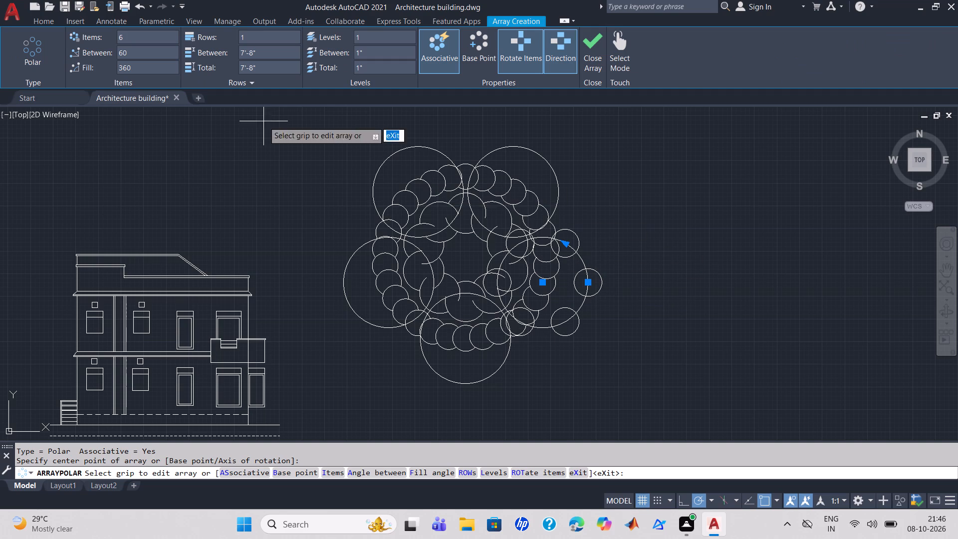
click(135, 37)
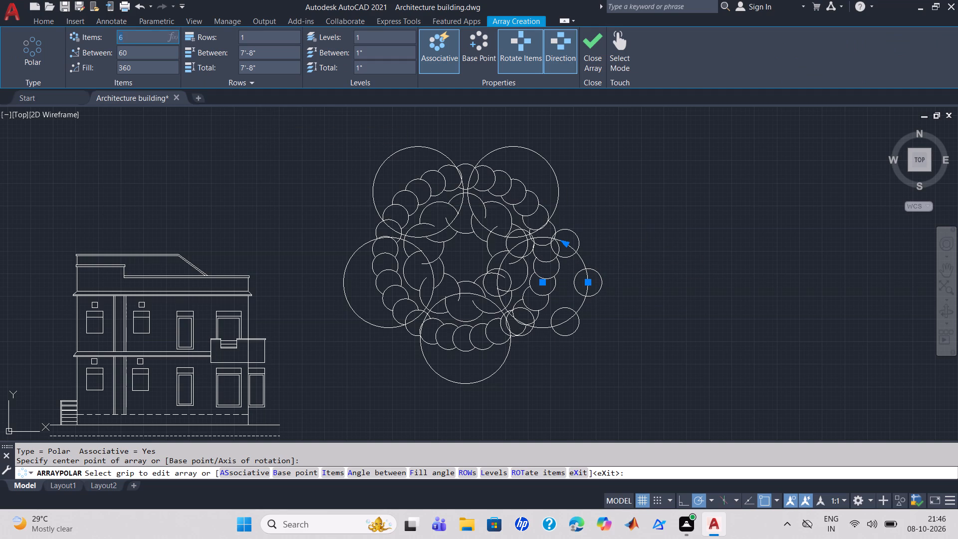
text(10)
key(Return)
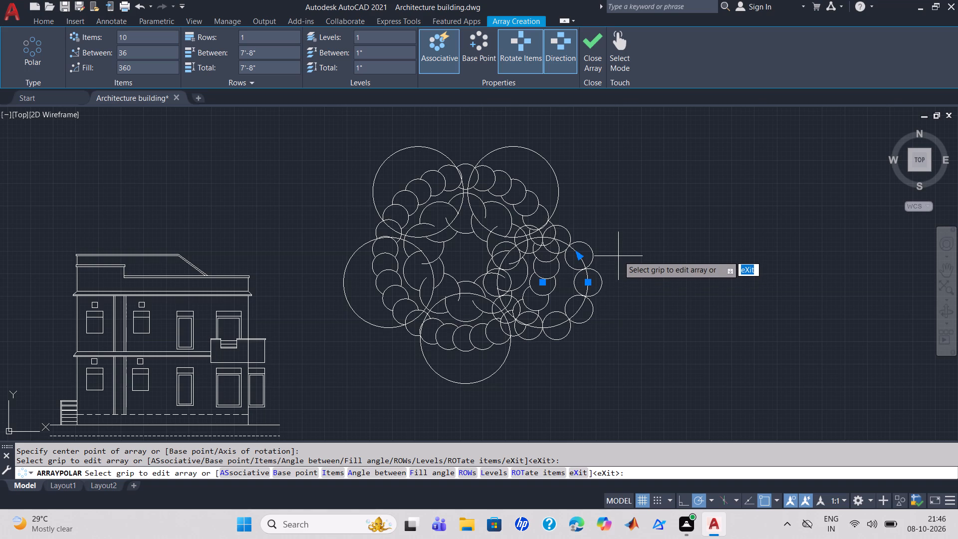
click(587, 61)
Explode the polar array of small circles around the lower-right large circle into separate circles.
scroll(673, 266, up, 1)
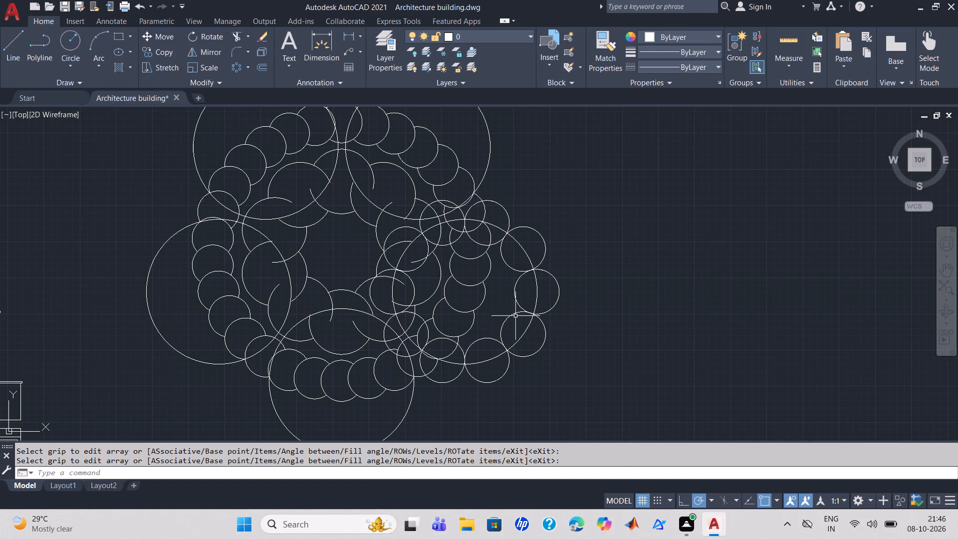
text(tr)
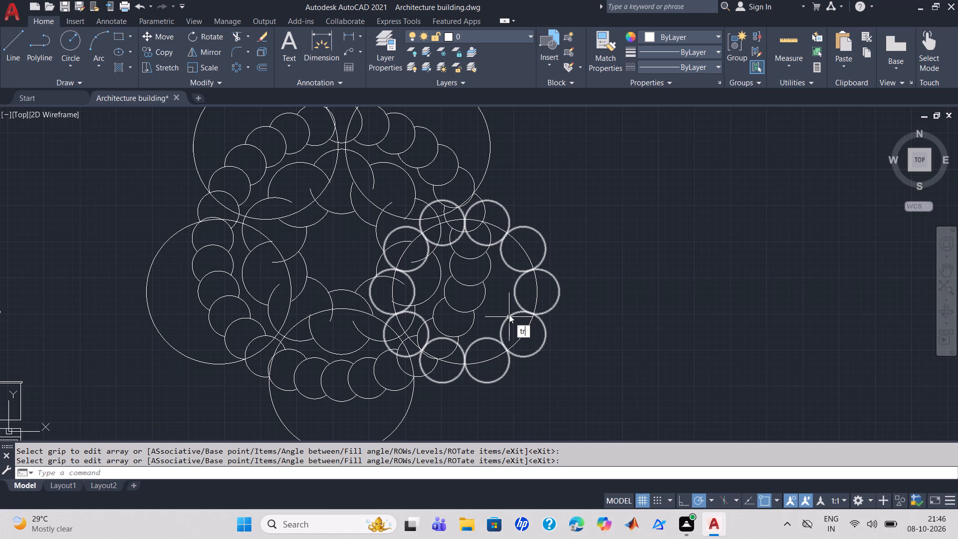
key(Return)
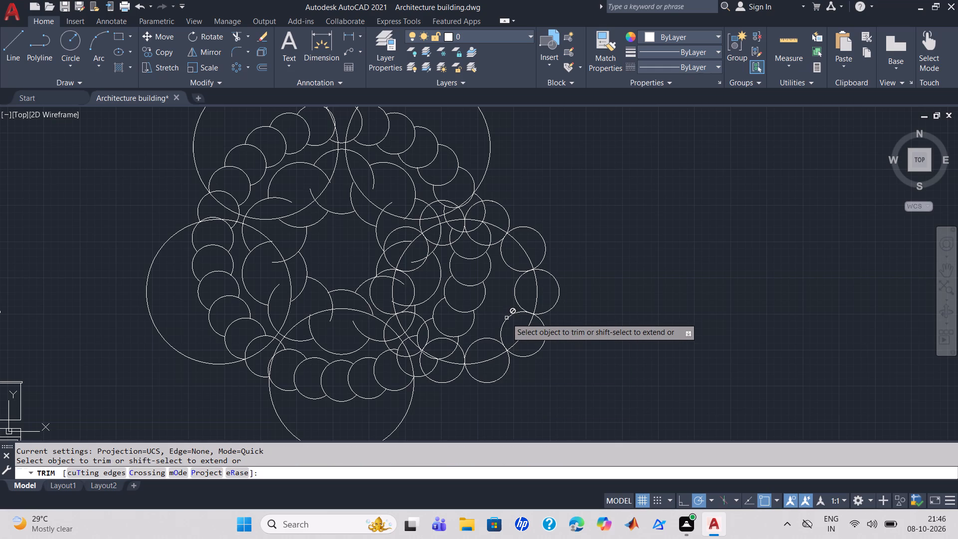
key(Escape)
click(578, 405)
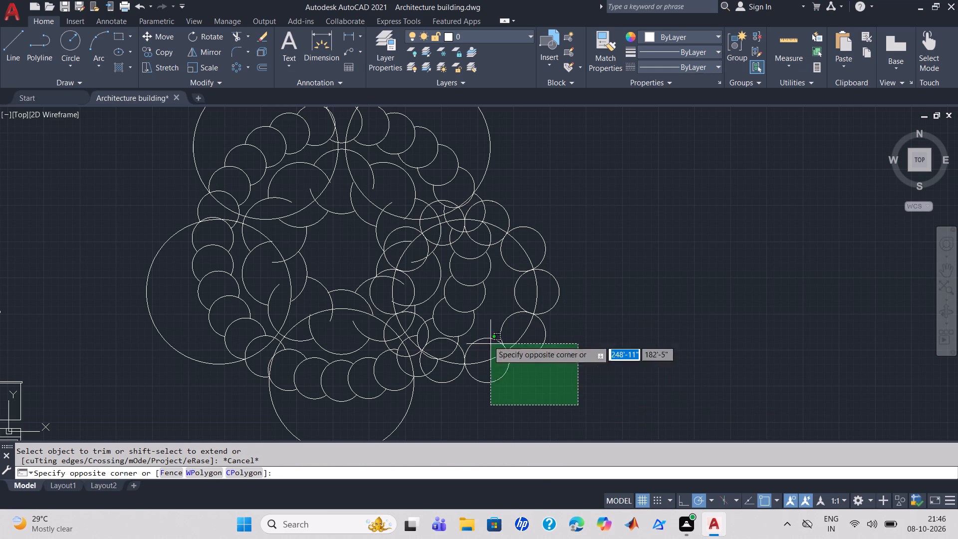
click(368, 183)
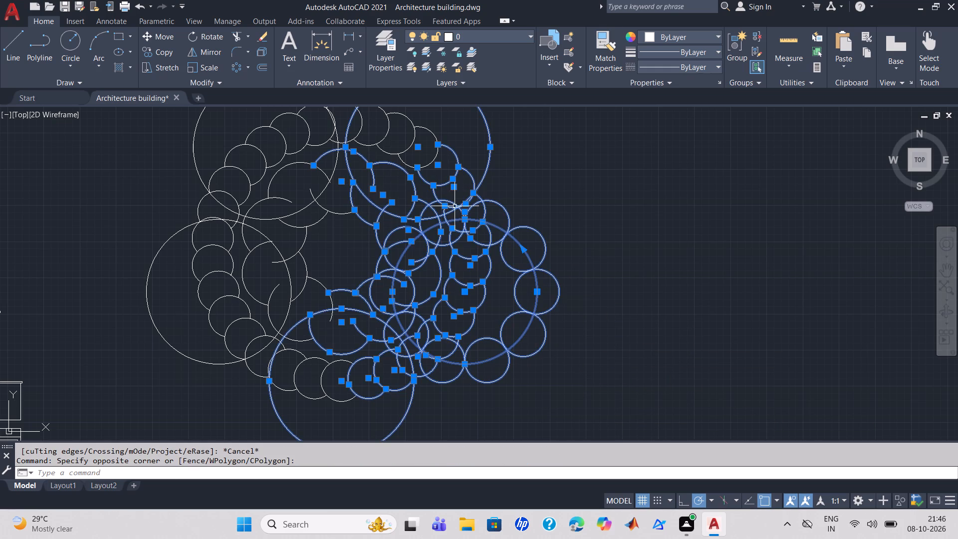
key(x)
key(Return)
Trim alternate arcs of the three small circles from the rightmost to the upper right of the lower-right large circle, starting with the rightmost's inner arc.
text(tr)
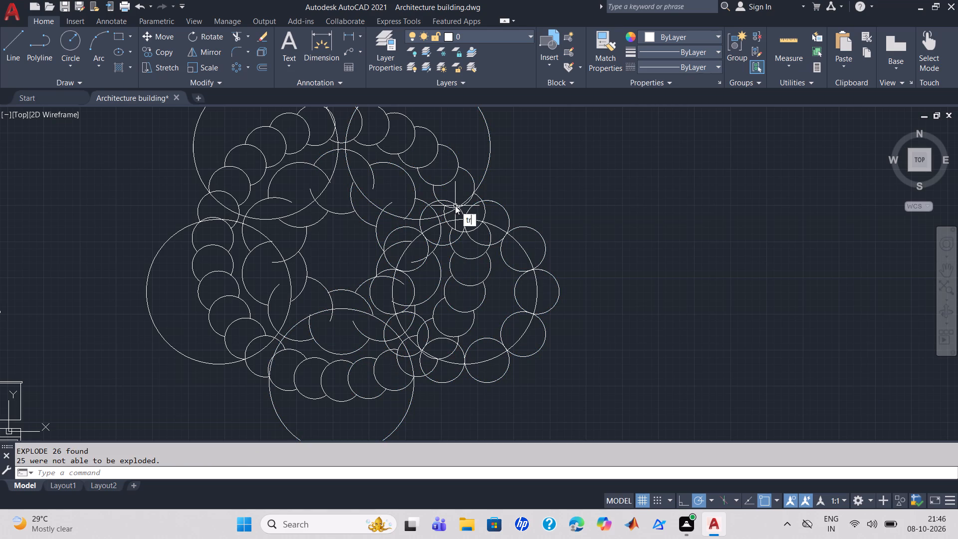
key(Return)
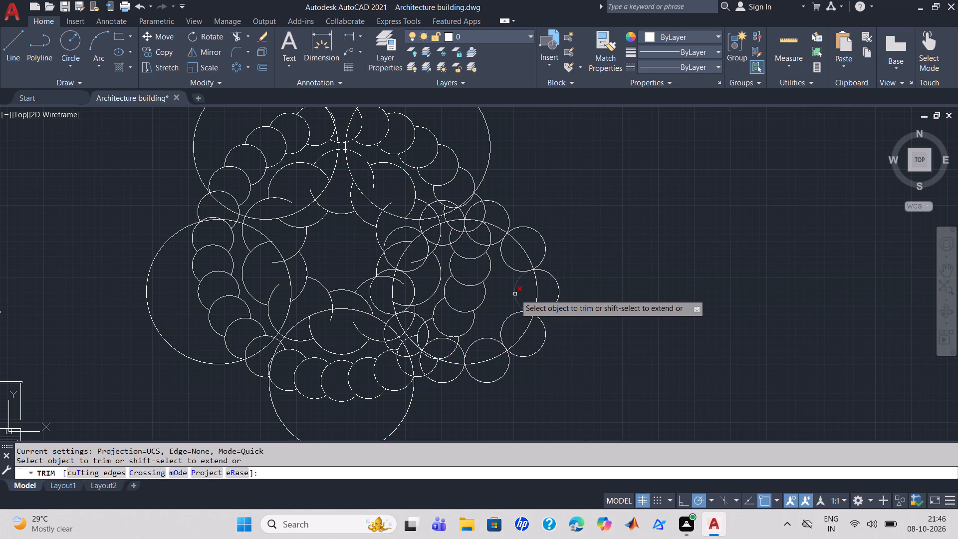
click(515, 294)
click(544, 240)
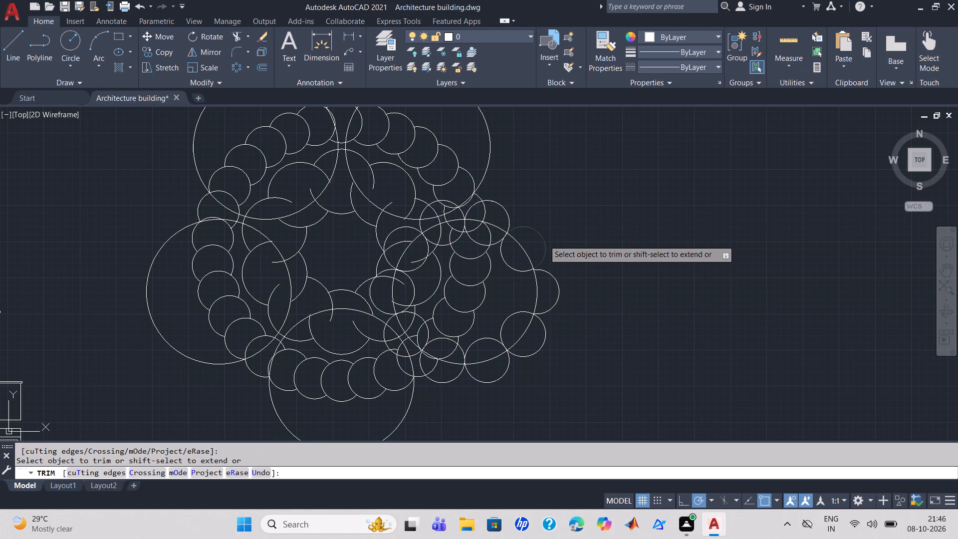
click(494, 244)
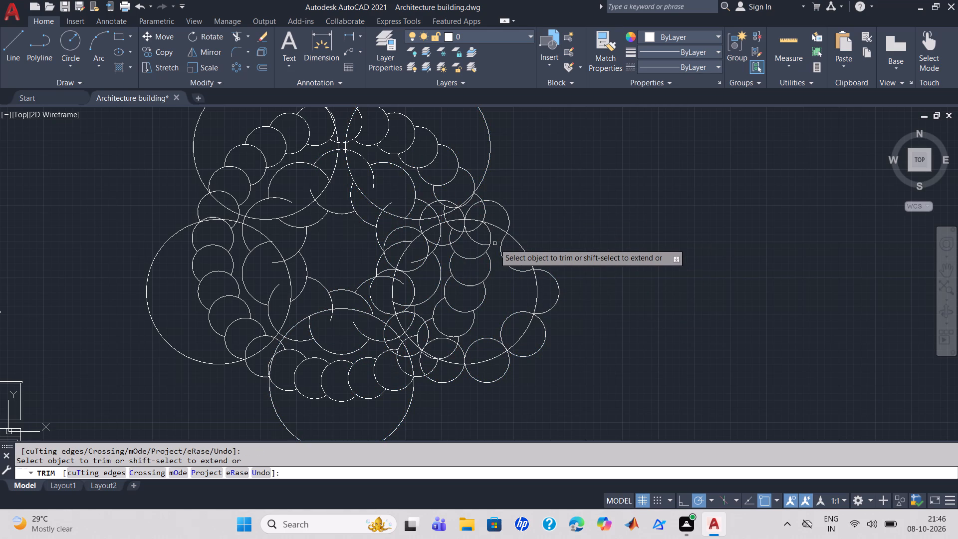
click(476, 242)
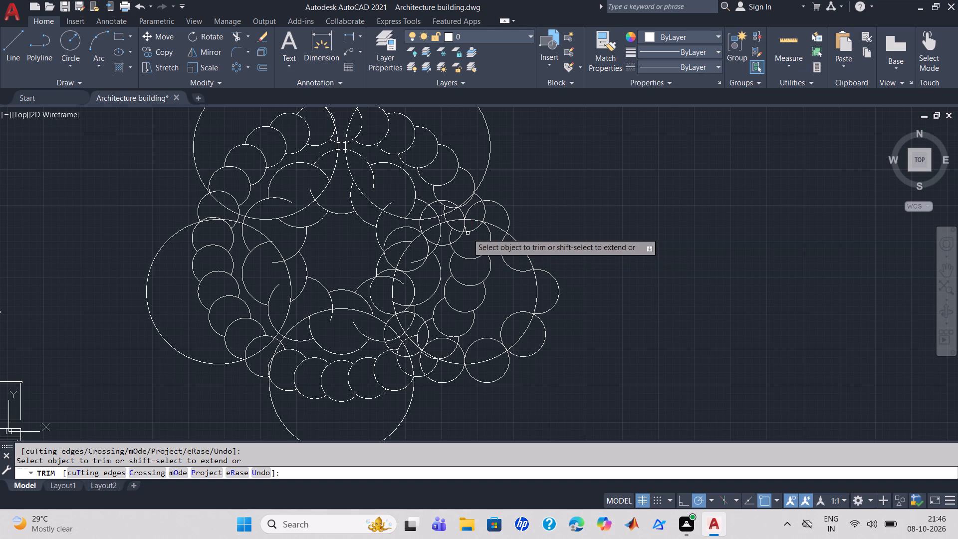
Trim the outer arc of the top-left small circle and the inner arc of the adjacent upper-left small circle on the same large circle.
scroll(466, 226, up, 2)
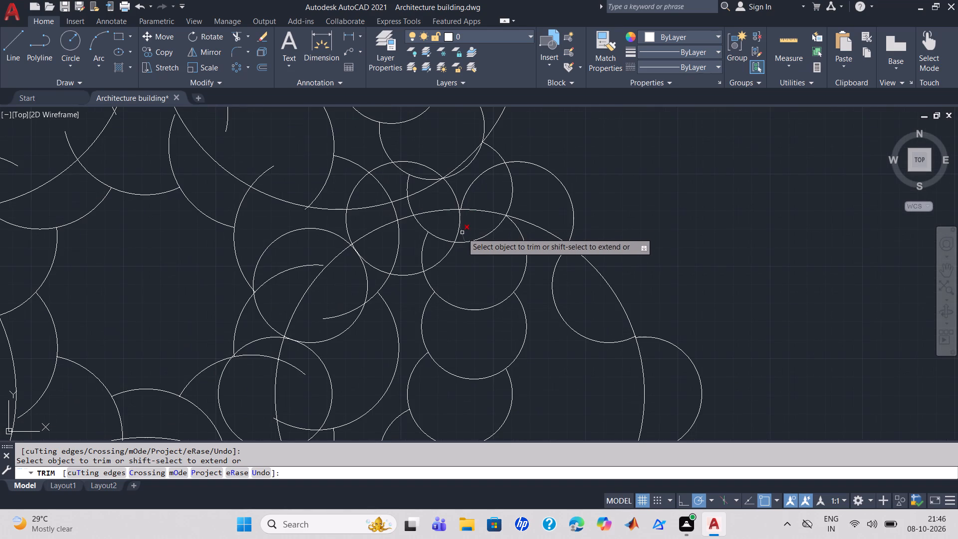
click(462, 235)
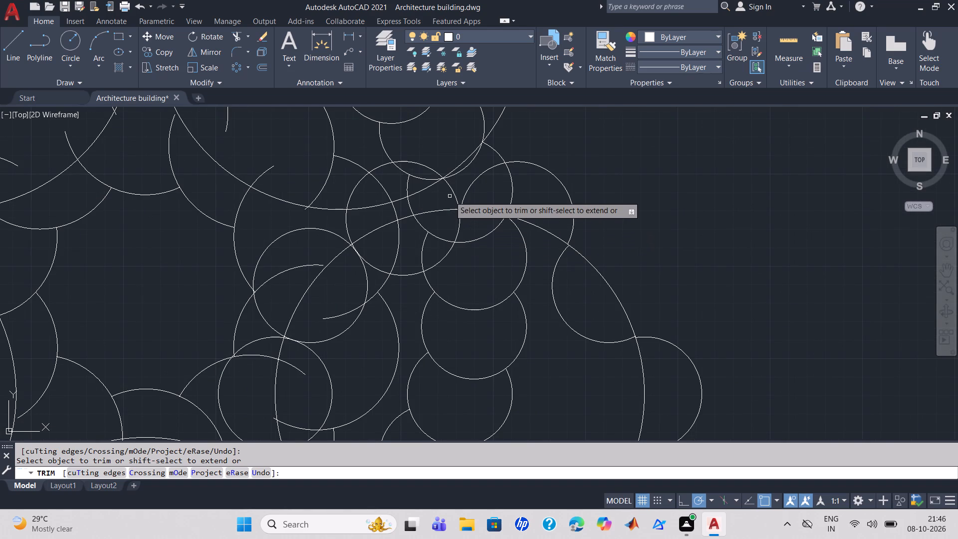
click(453, 192)
click(433, 169)
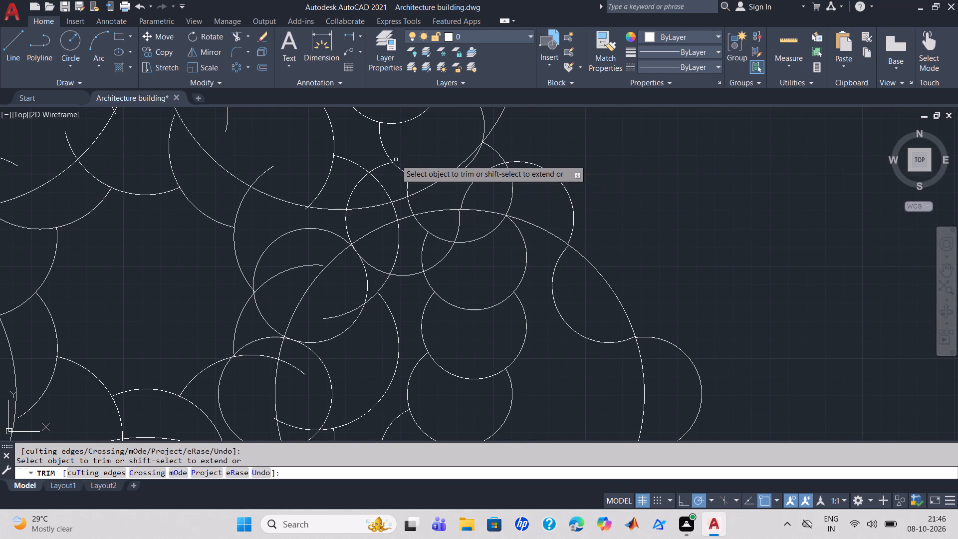
click(380, 166)
click(357, 185)
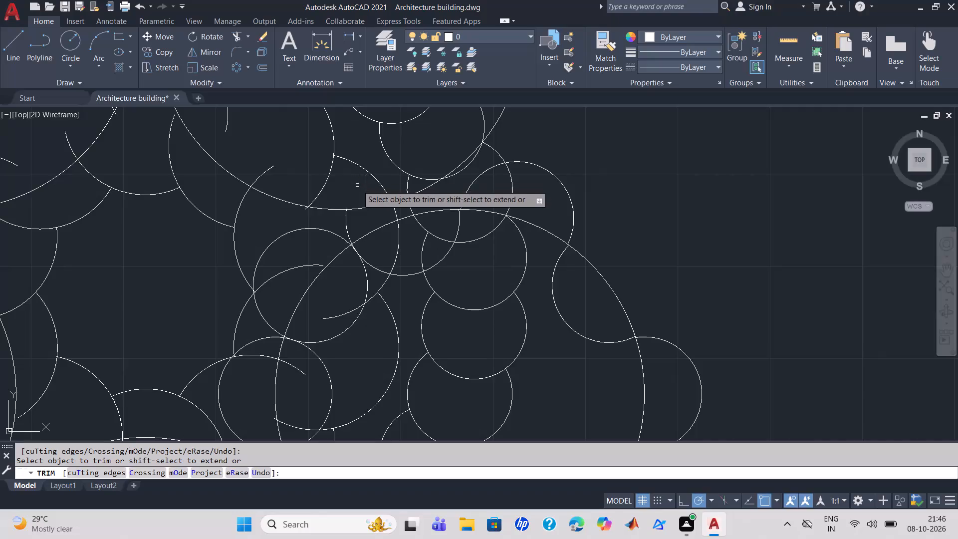
click(347, 223)
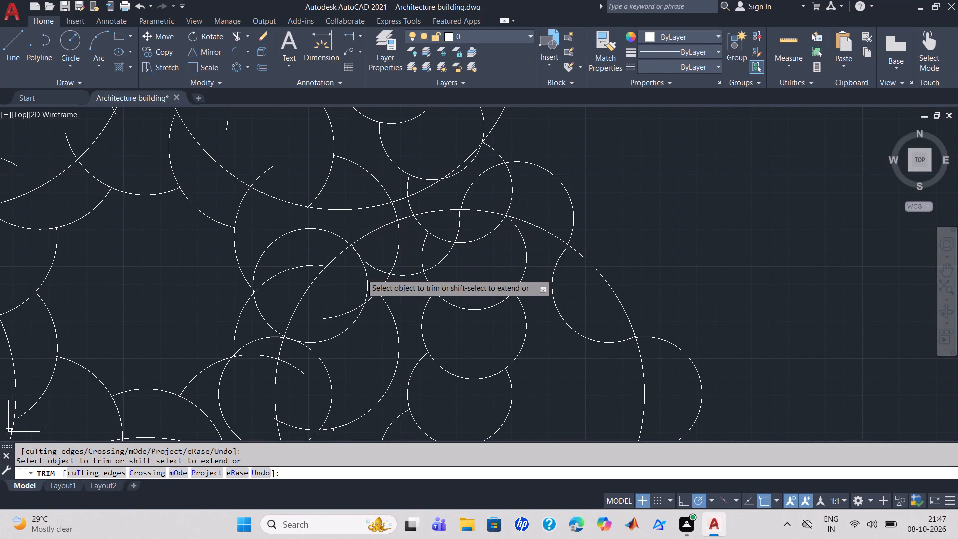
click(366, 274)
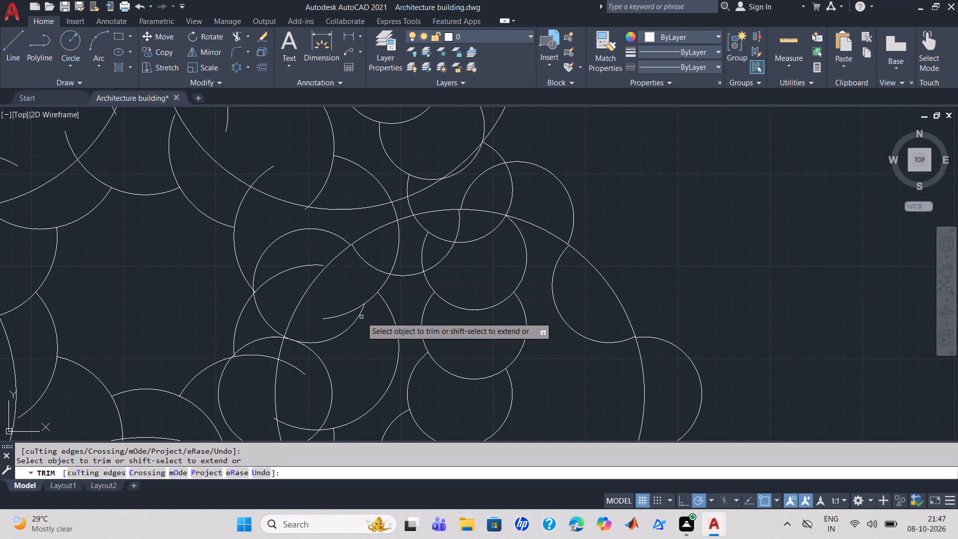
click(356, 318)
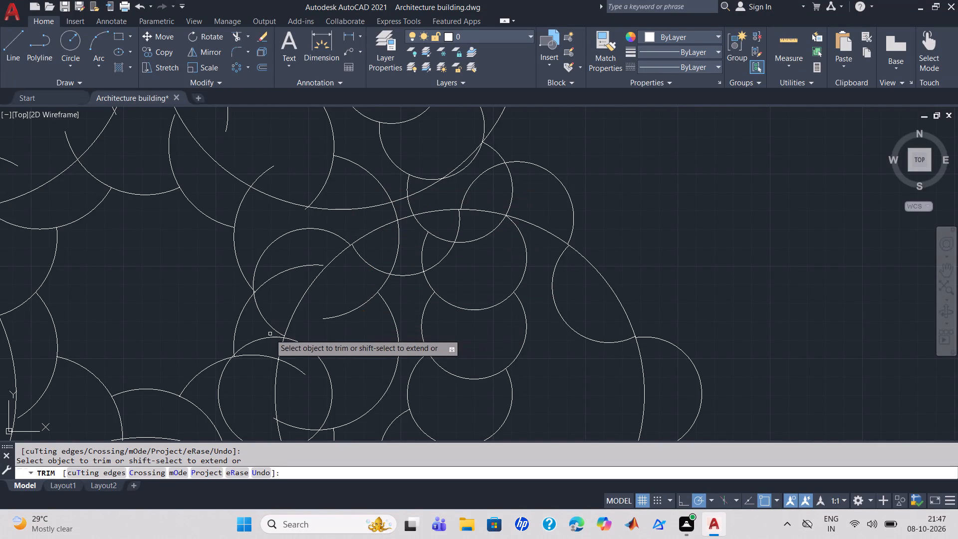
Trim the outer arc of the leftmost small circle and the inner arc of the lower-left small circle on the same large circle.
click(266, 340)
middle_drag(264, 330, 264, 332)
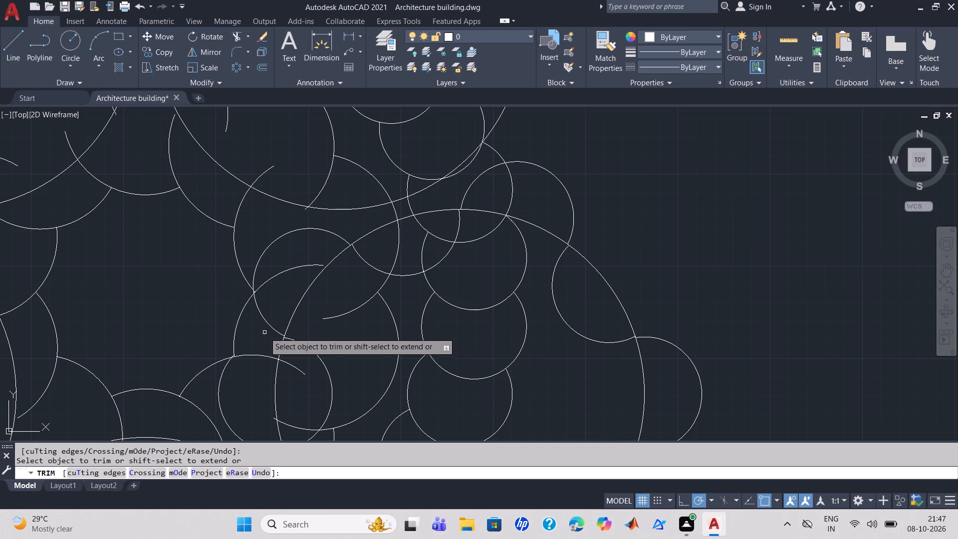
middle_drag(264, 332, 284, 147)
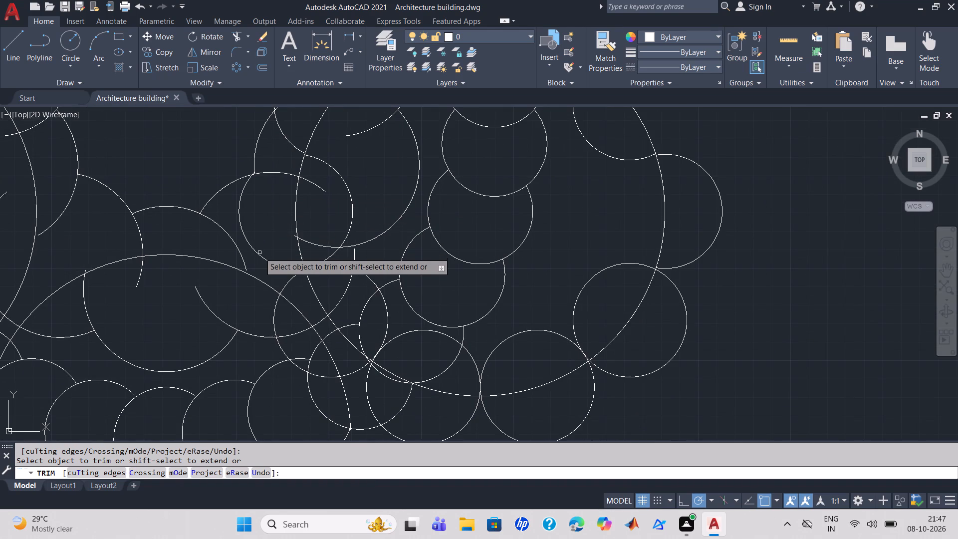
click(259, 255)
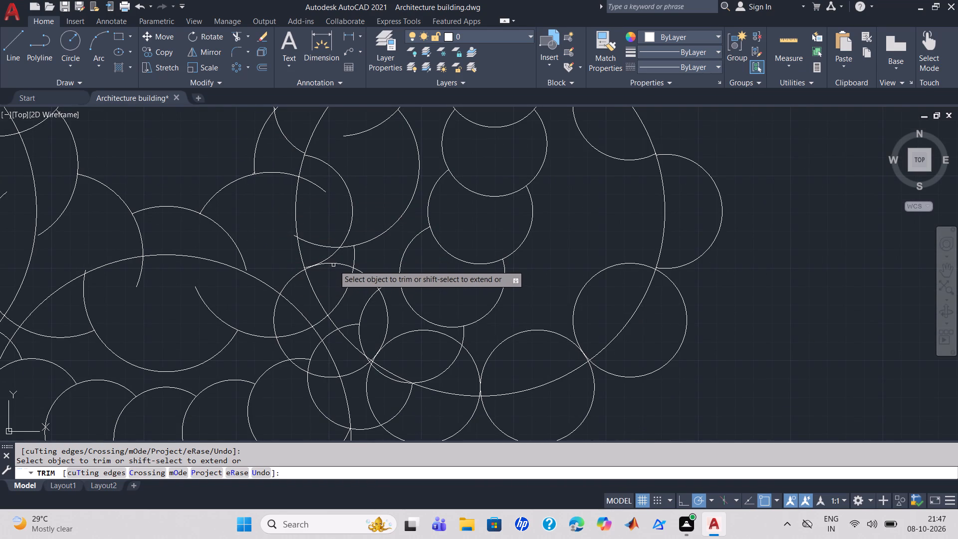
click(335, 264)
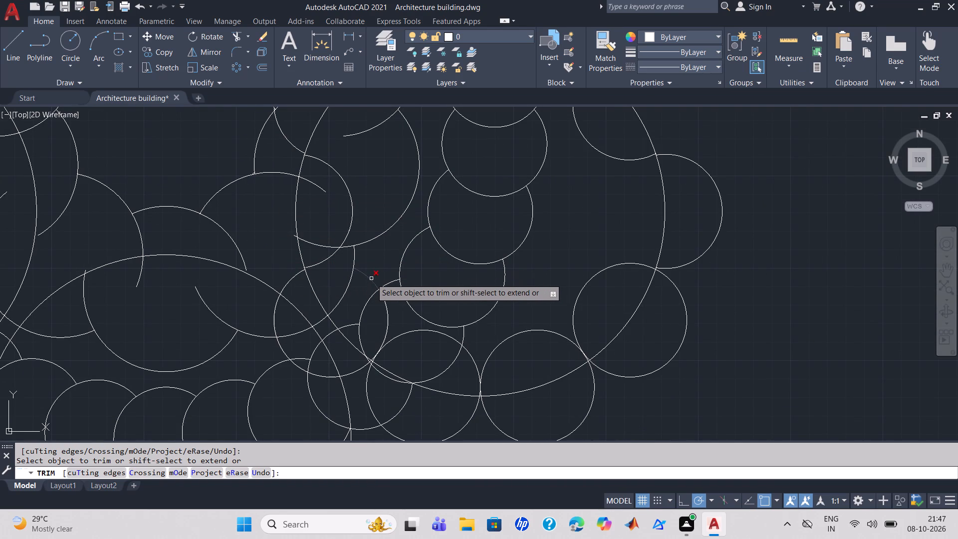
click(371, 278)
click(389, 316)
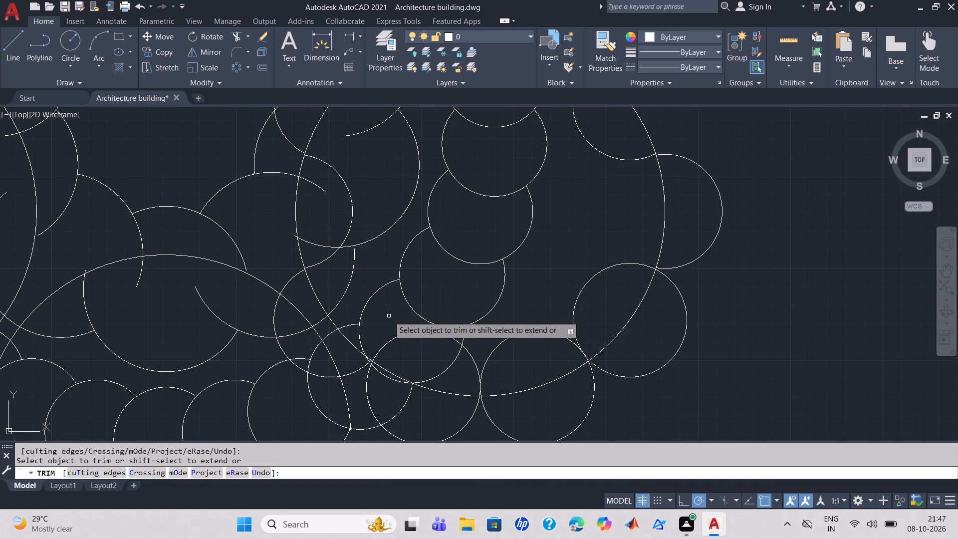
Trim the outer arc of the bottom-left small circle, the inner arc of the bottom-right one and the outer arc of the lower-right one.
scroll(389, 316, down, 1)
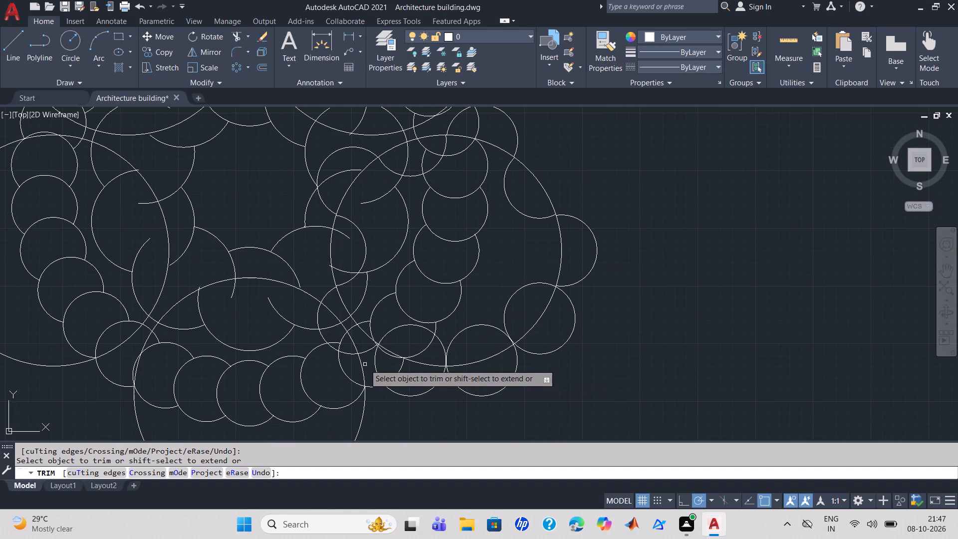
click(376, 364)
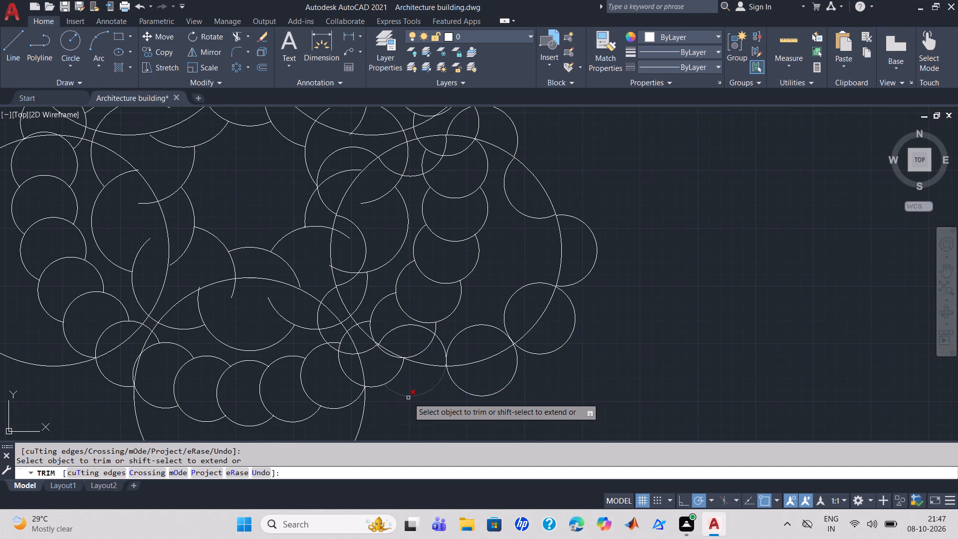
click(408, 398)
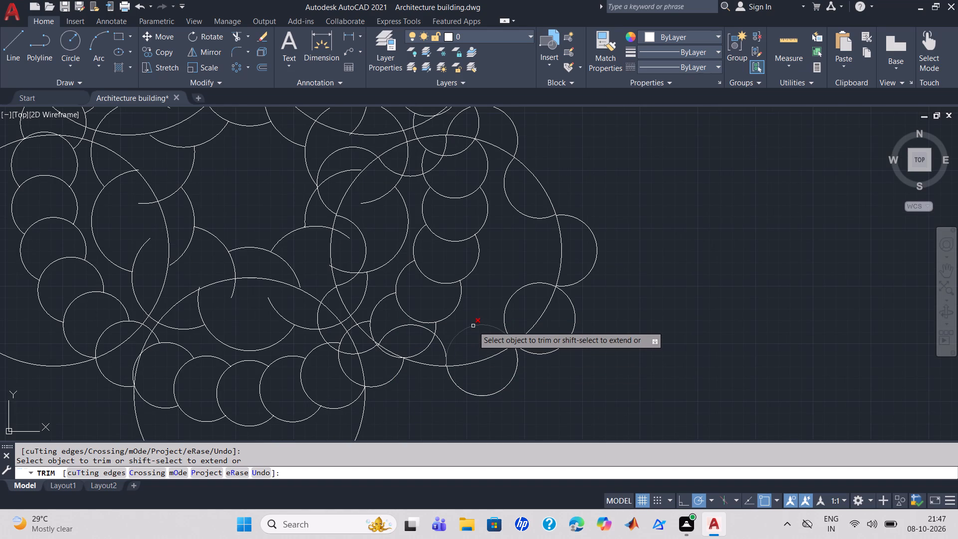
click(474, 326)
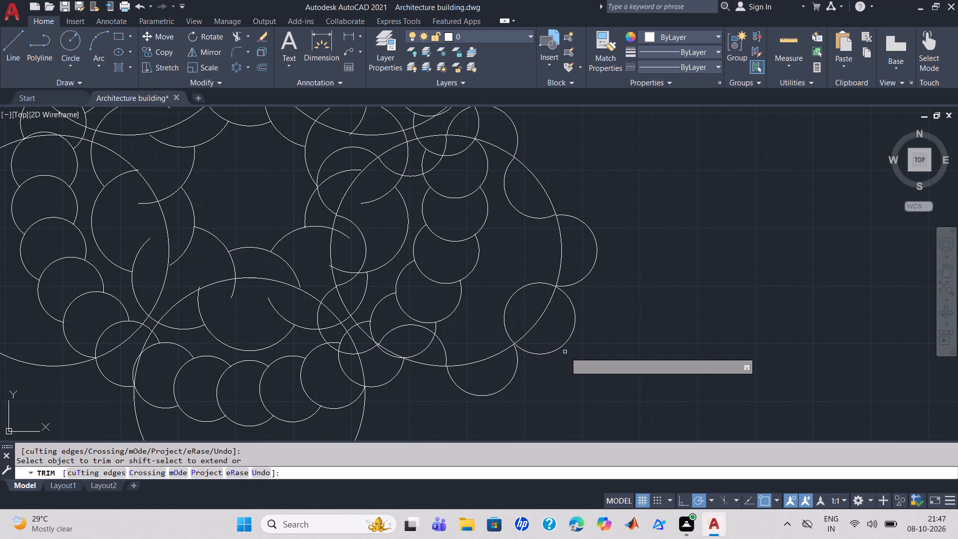
click(563, 347)
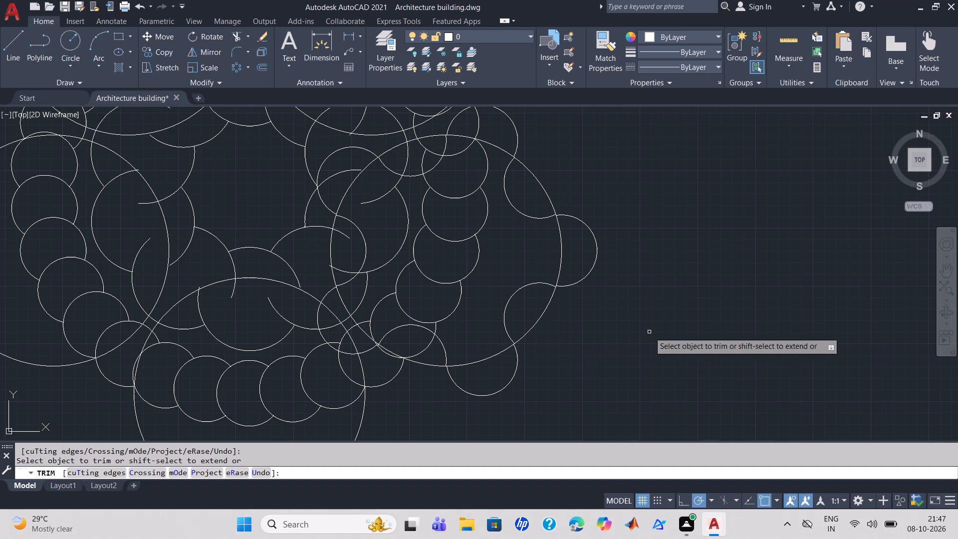
scroll(649, 332, down, 1)
scroll(649, 332, up, 1)
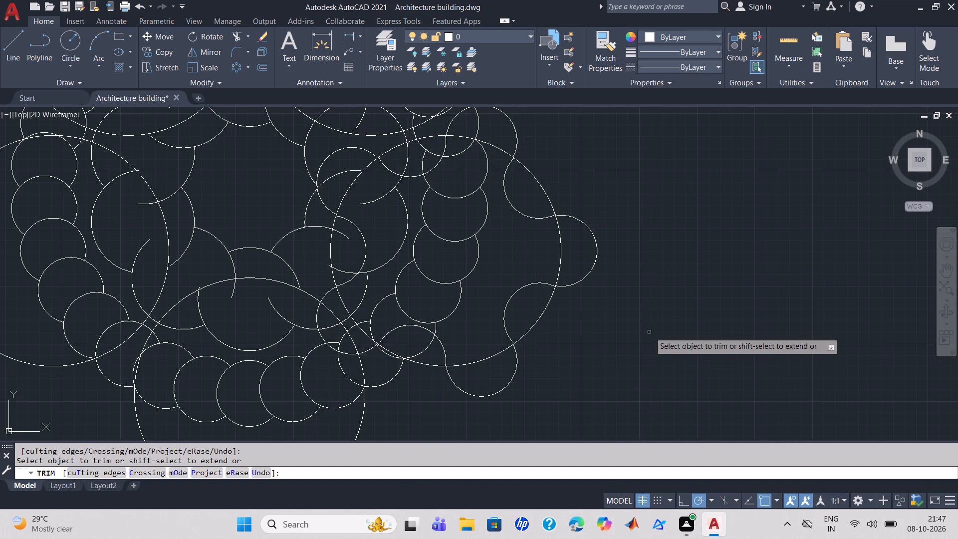
scroll(649, 332, down, 1)
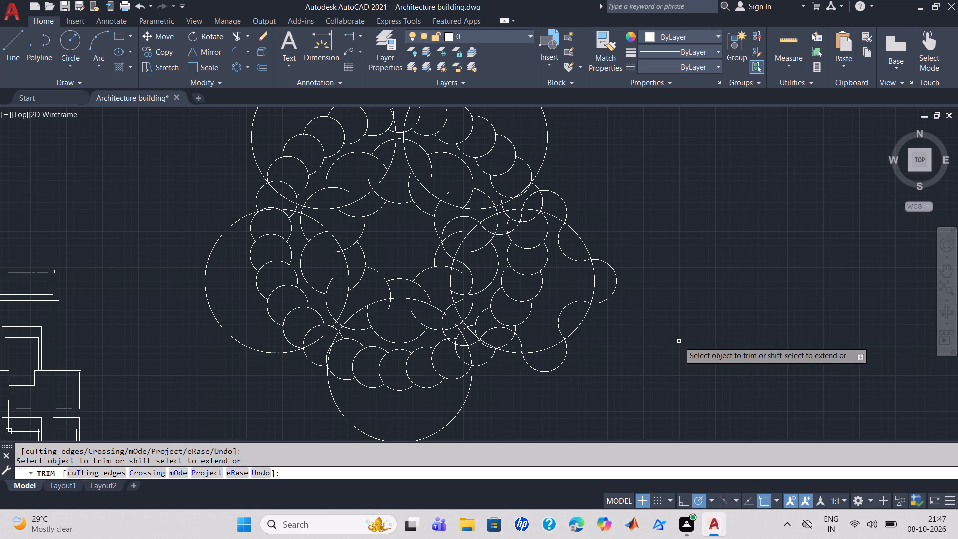
key(Escape)
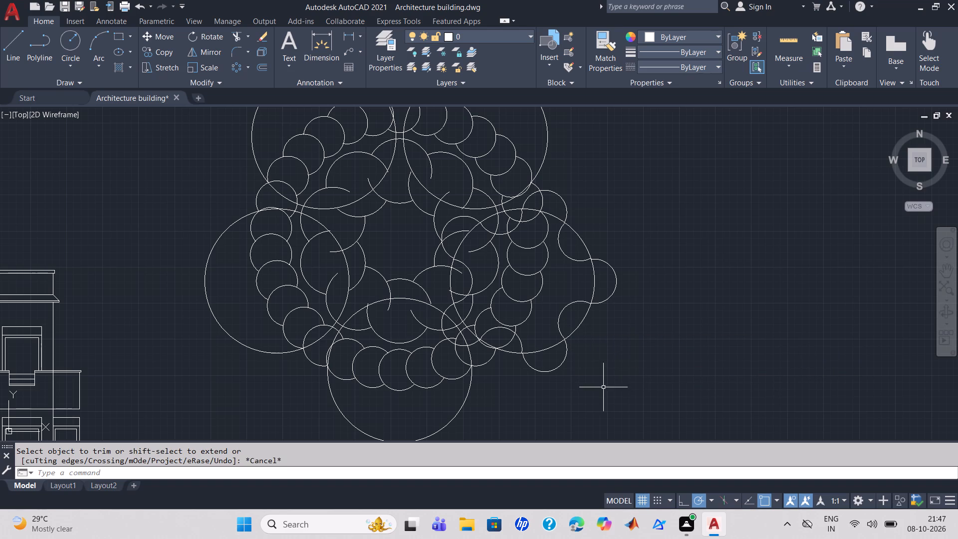
Move the lower-right large circle with its ten wavy arcs, by its centre, into the empty space to the right of the ornament.
click(591, 398)
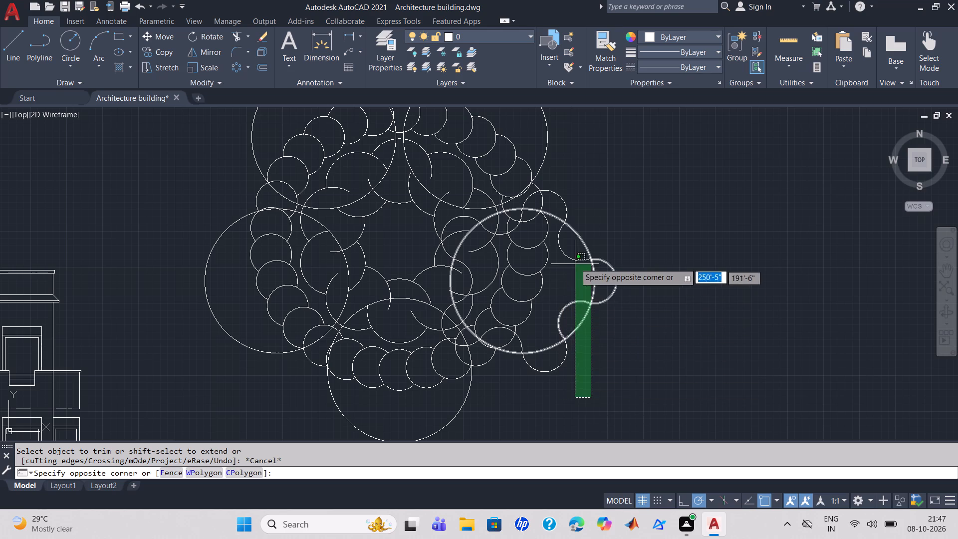
click(563, 197)
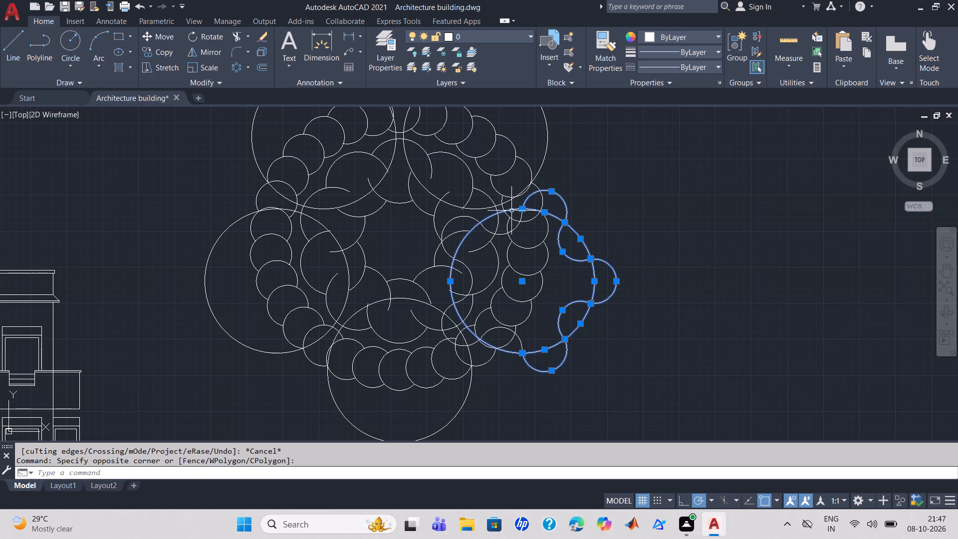
click(502, 234)
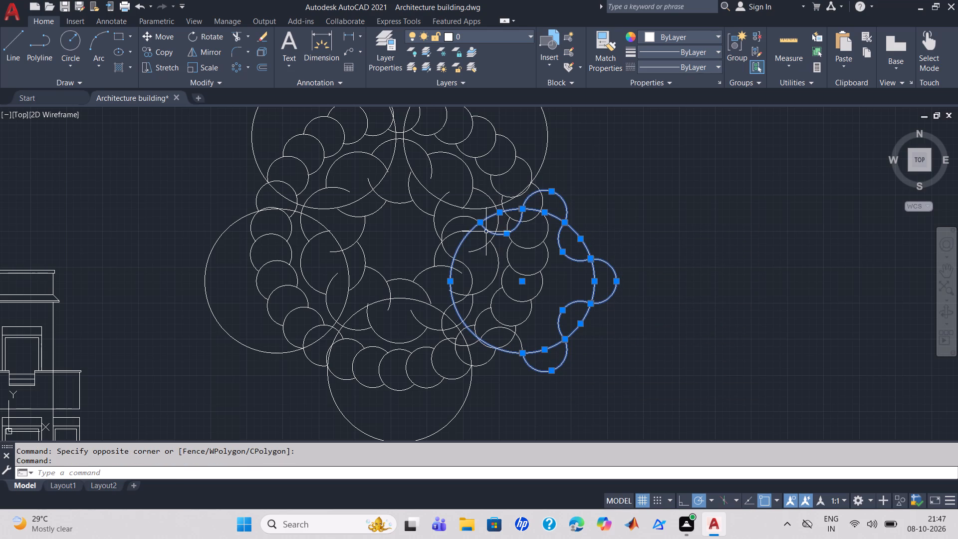
click(453, 219)
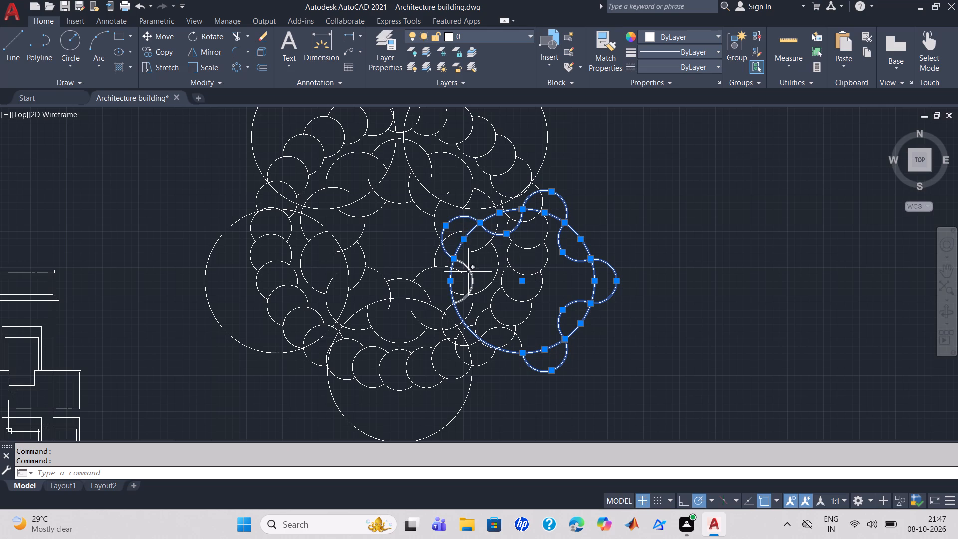
click(468, 272)
click(442, 321)
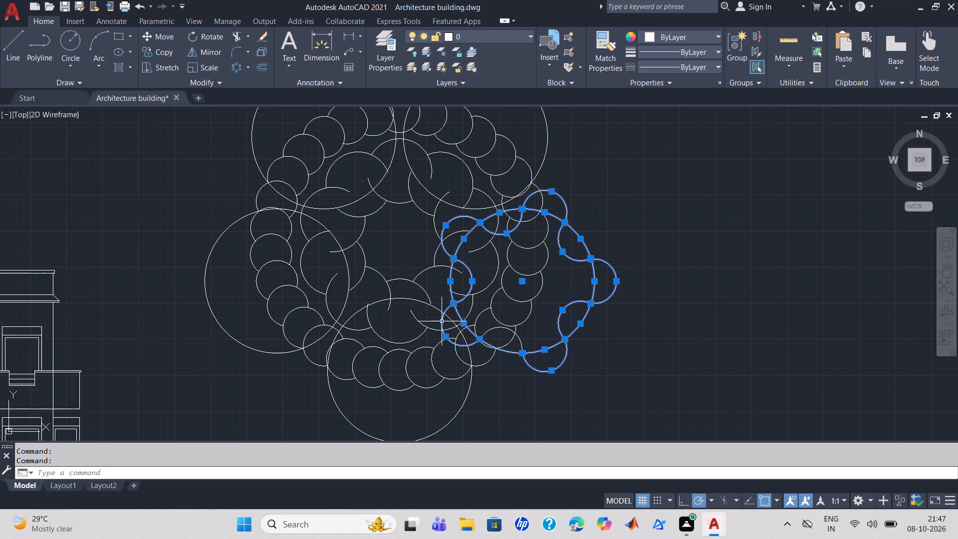
click(494, 327)
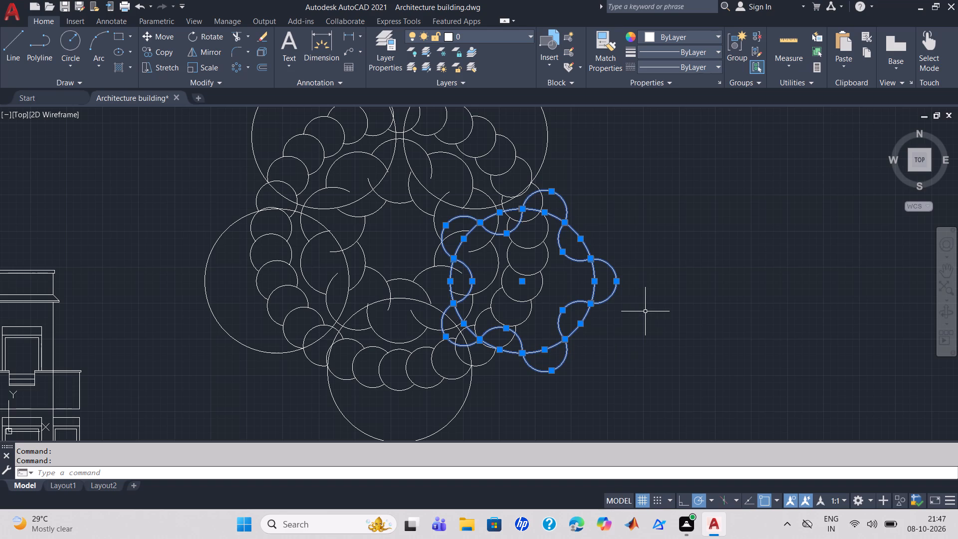
key(m)
key(Return)
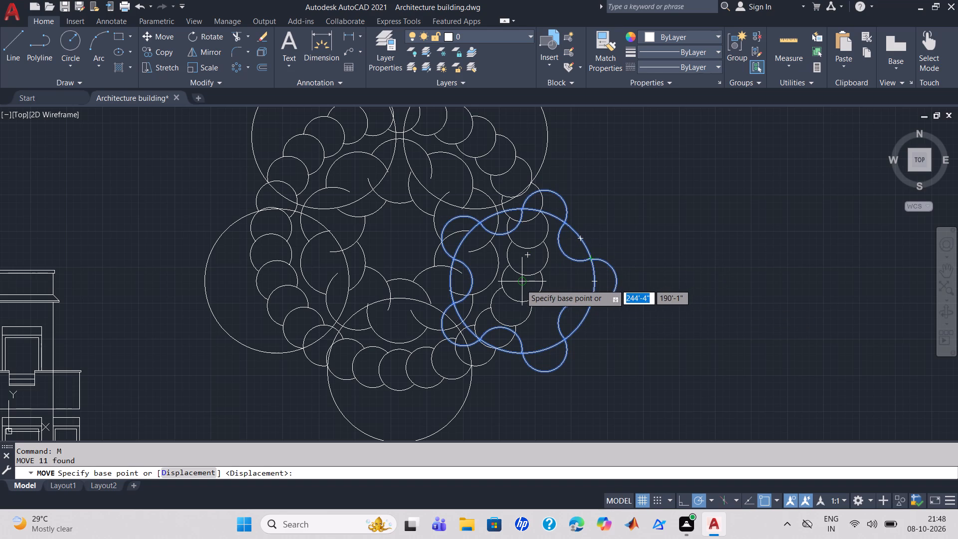
click(520, 284)
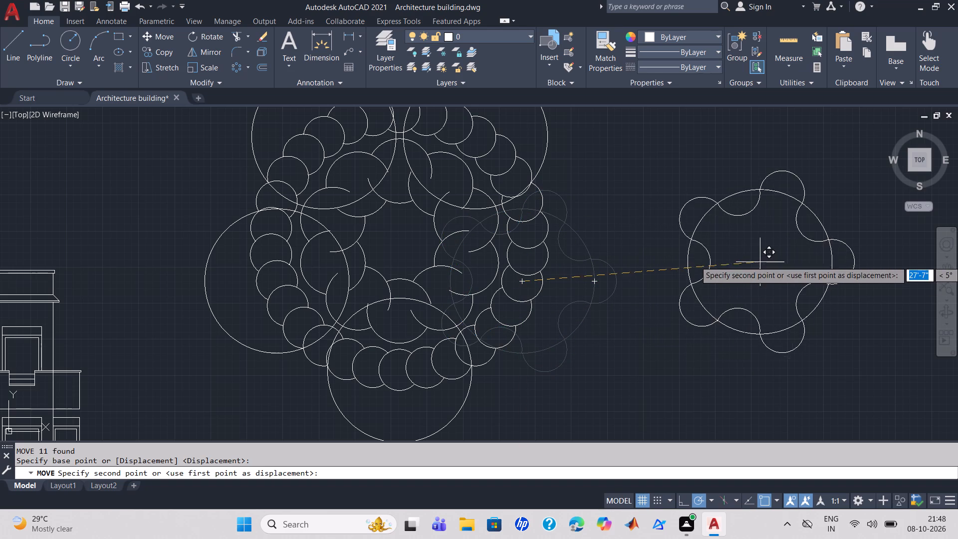
click(778, 265)
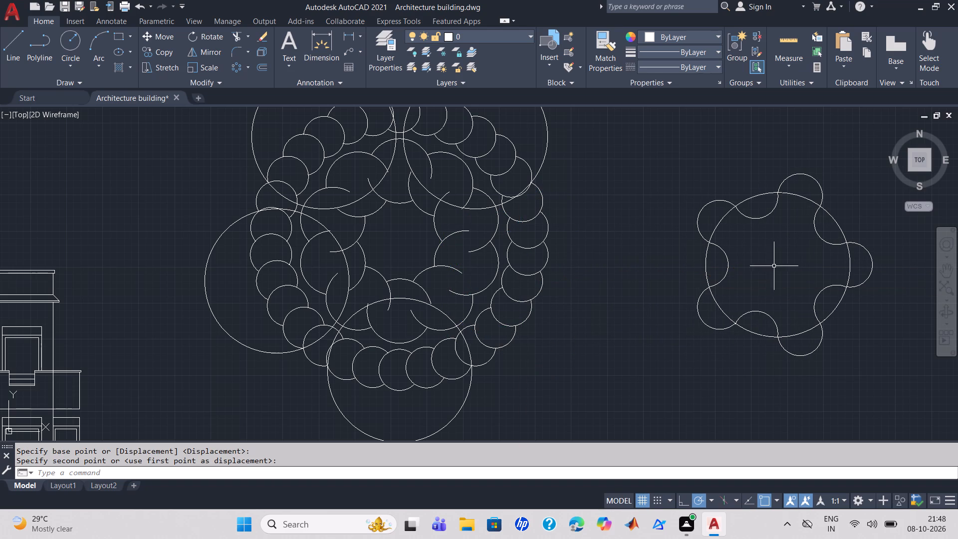
Erase the four remaining large plain circles overlapping the ornament: the bottom, upper-right, upper-left and lower-left ones.
click(461, 406)
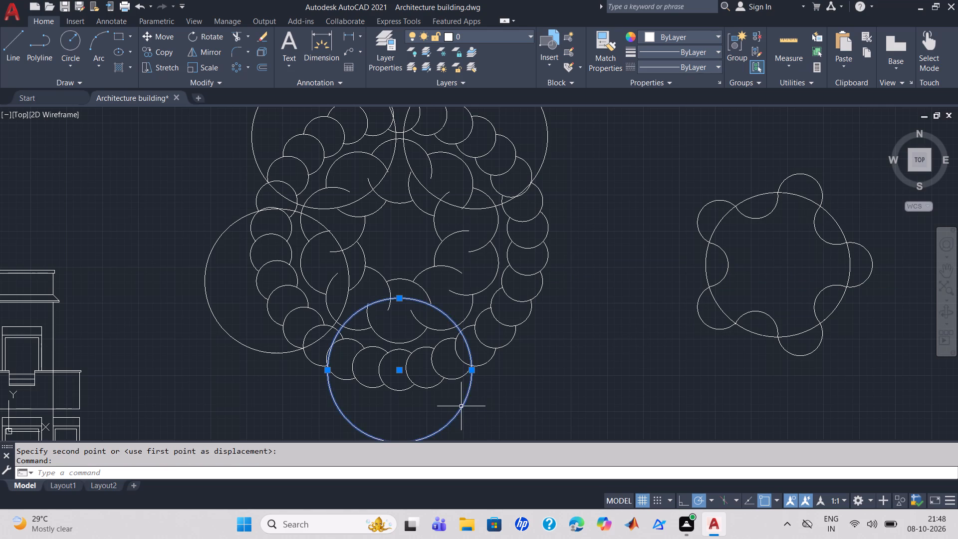
key(Delete)
click(545, 147)
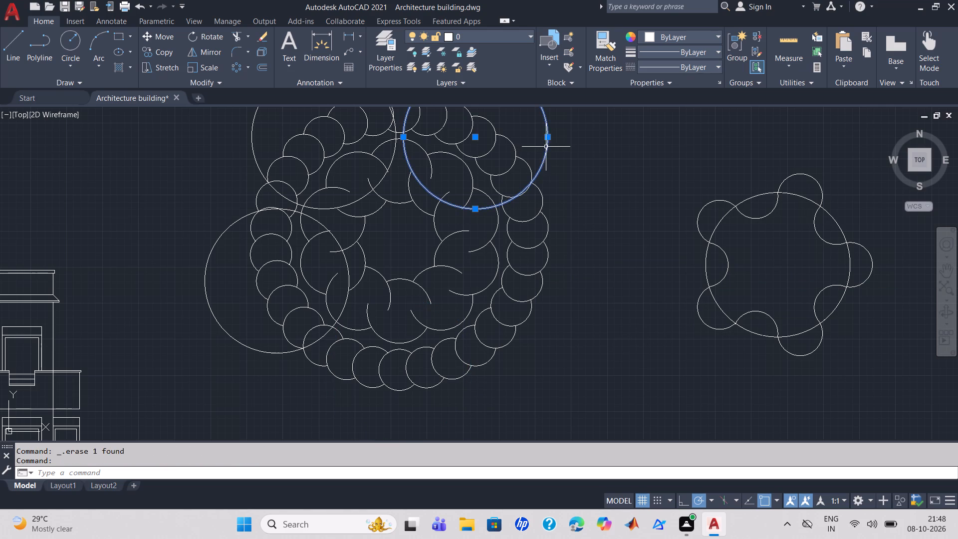
click(255, 164)
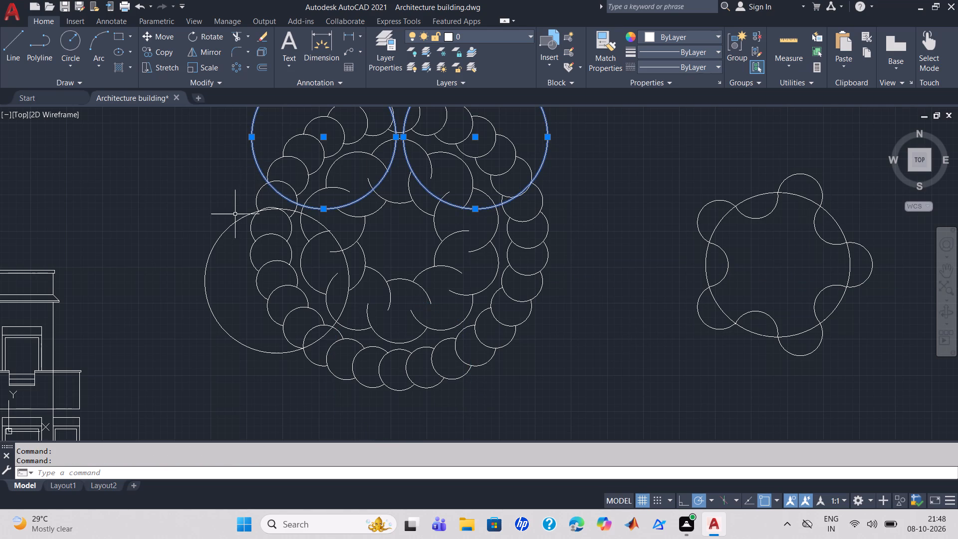
click(236, 228)
key(Delete)
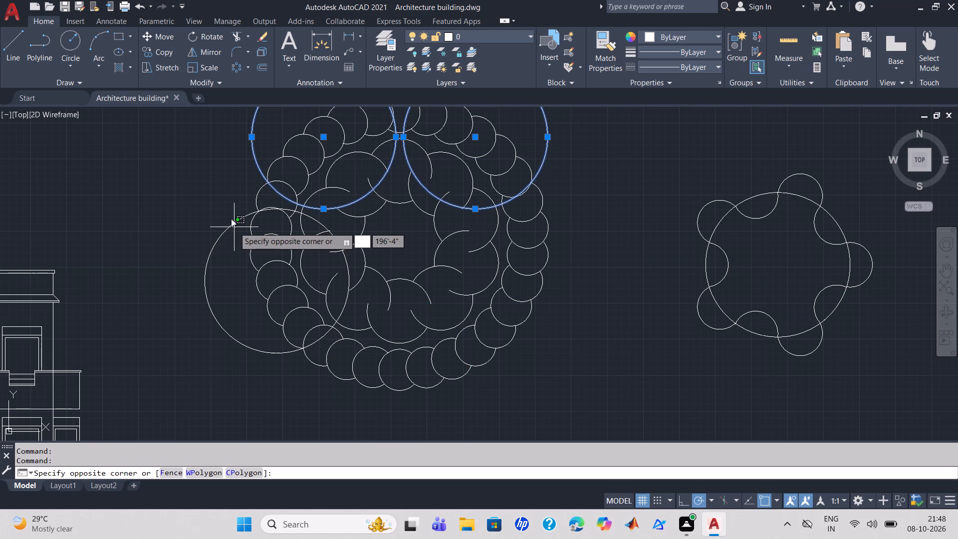
click(230, 220)
key(Delete)
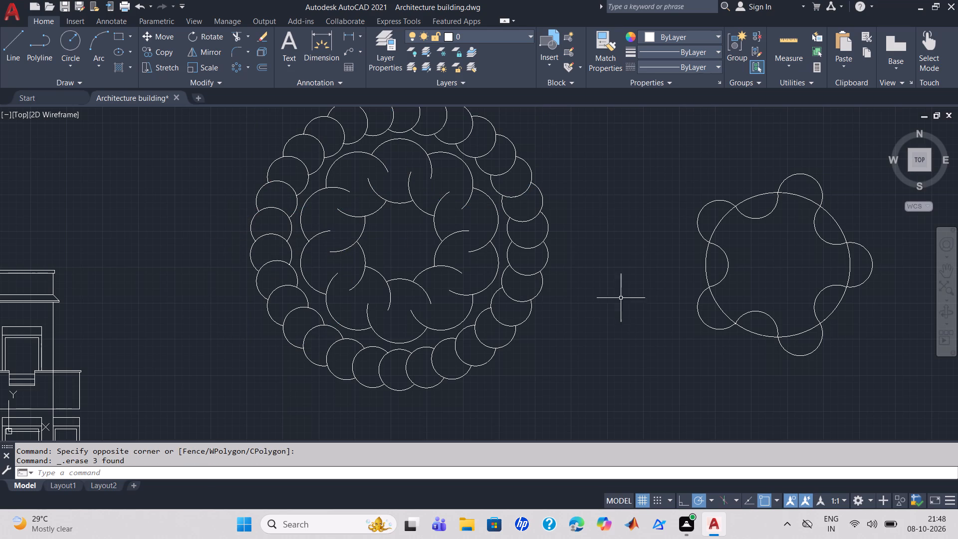
Erase the large base circle of the separate wavy figure, keeping only its ten small arcs.
middle_drag(642, 311, 408, 284)
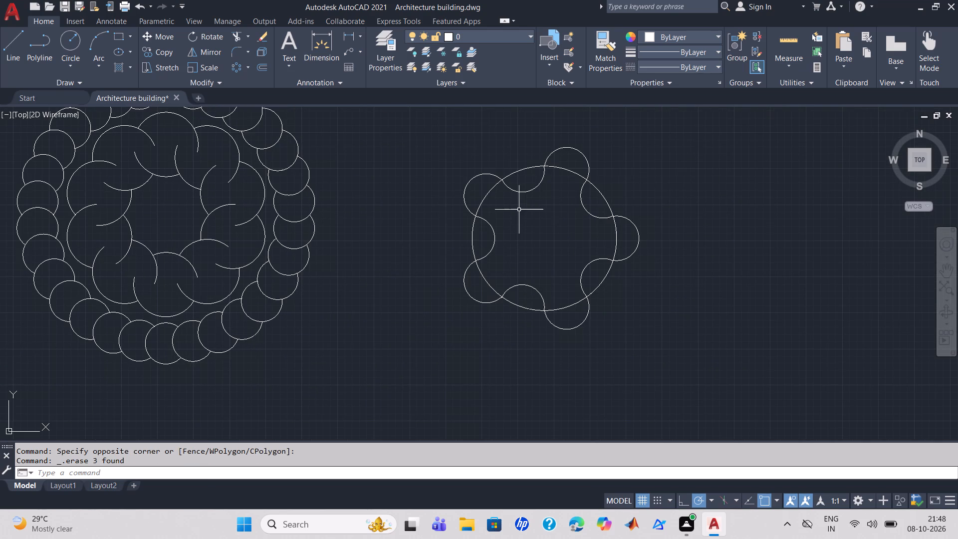
click(520, 171)
key(Delete)
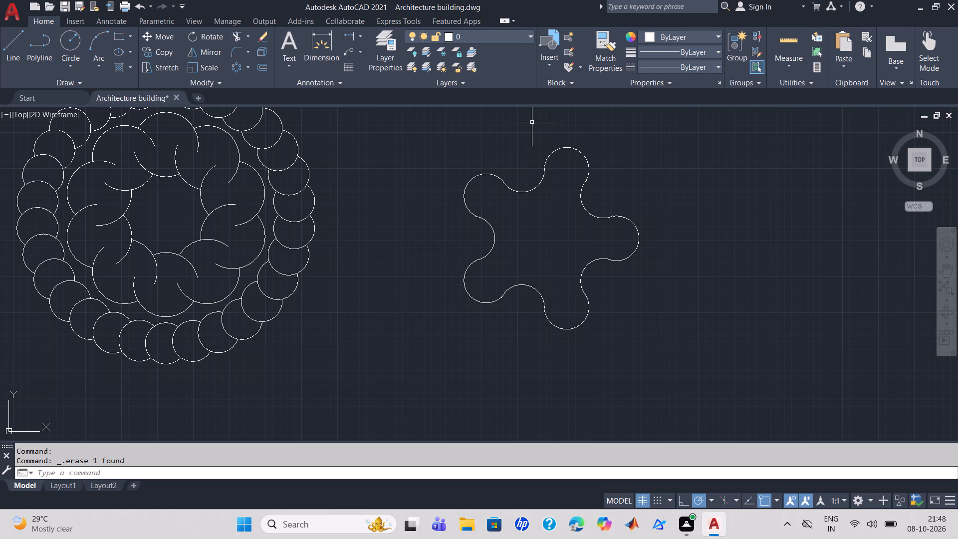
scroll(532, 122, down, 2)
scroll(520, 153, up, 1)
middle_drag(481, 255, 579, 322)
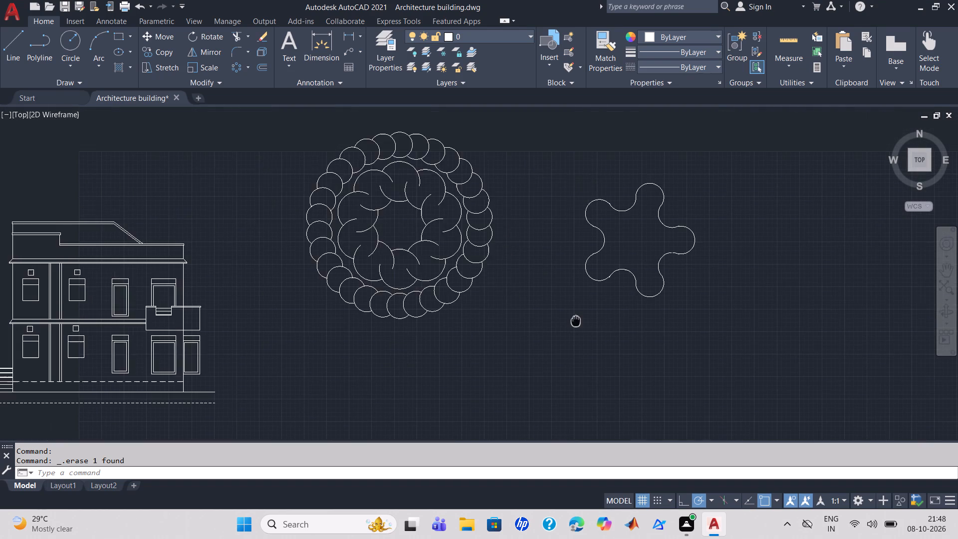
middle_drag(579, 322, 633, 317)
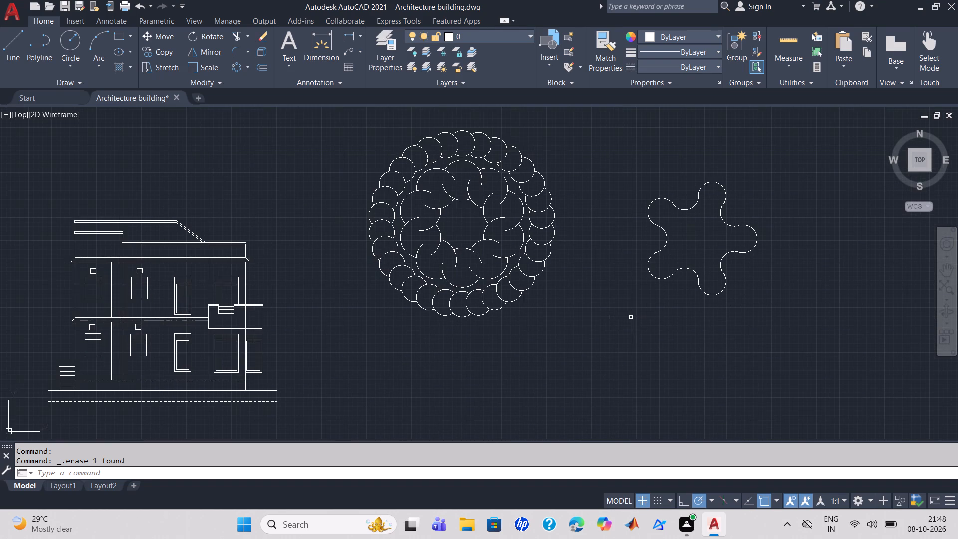
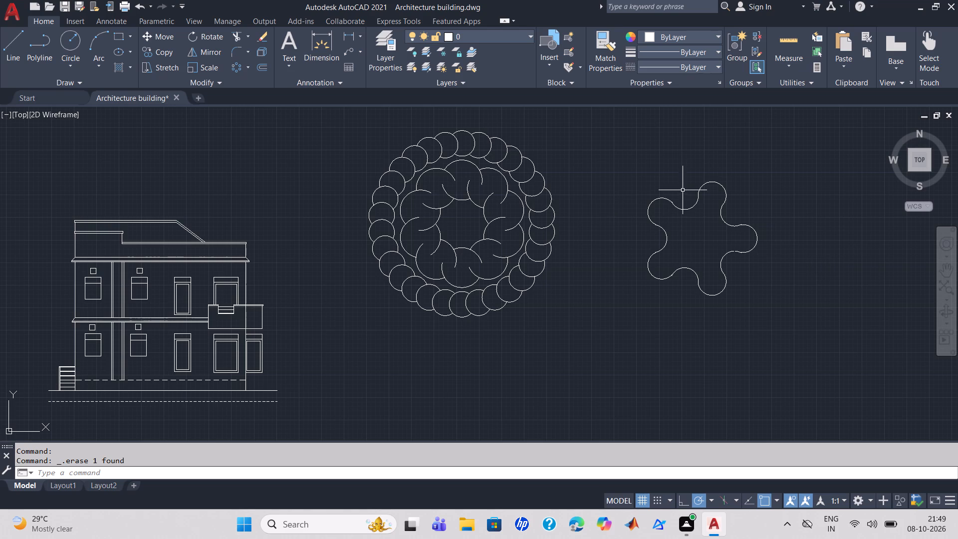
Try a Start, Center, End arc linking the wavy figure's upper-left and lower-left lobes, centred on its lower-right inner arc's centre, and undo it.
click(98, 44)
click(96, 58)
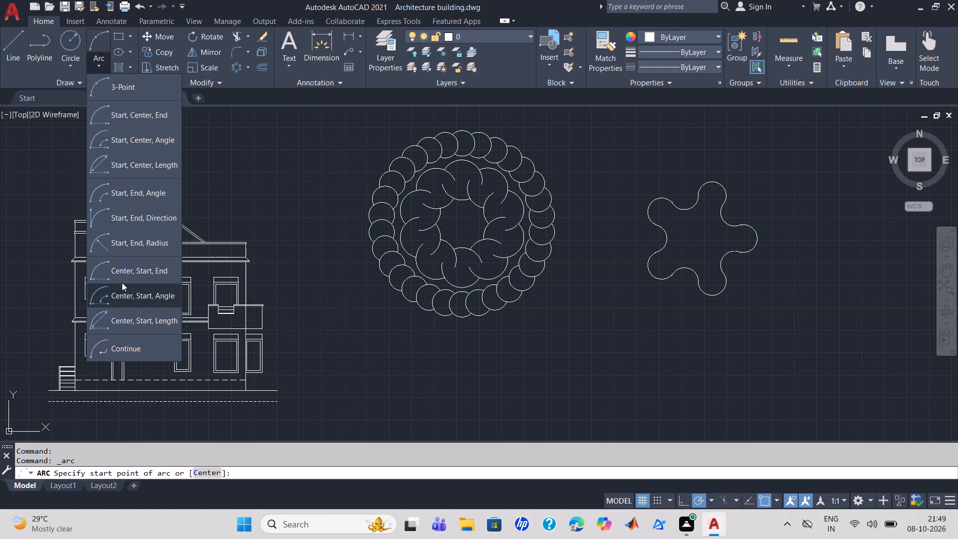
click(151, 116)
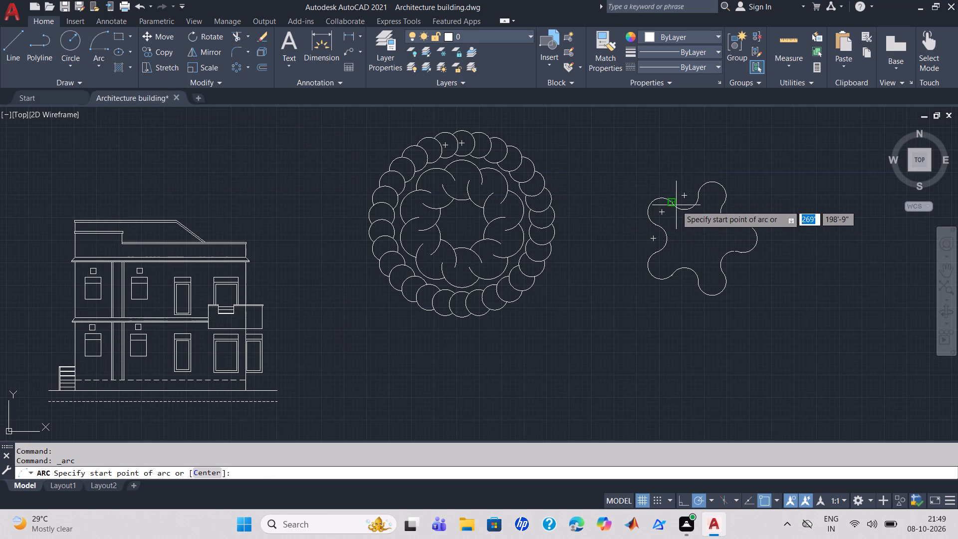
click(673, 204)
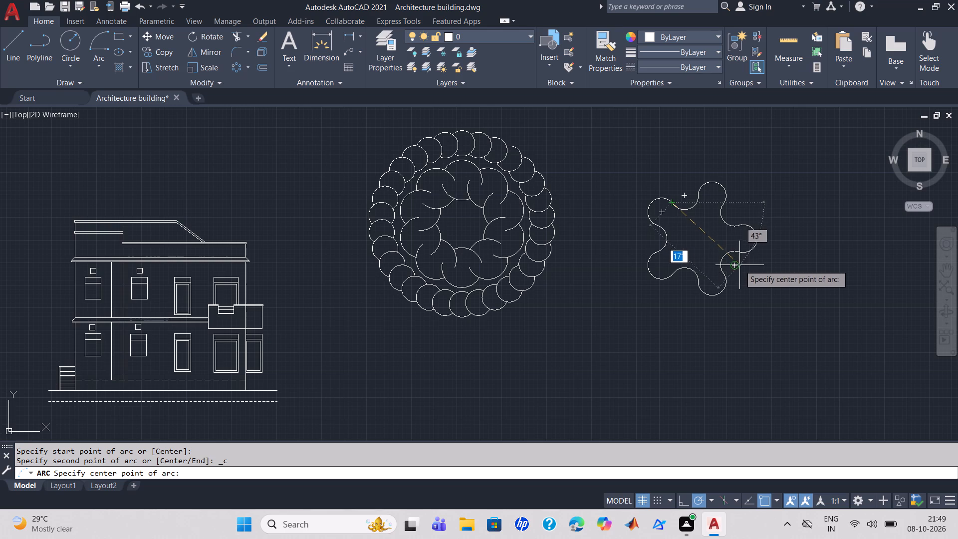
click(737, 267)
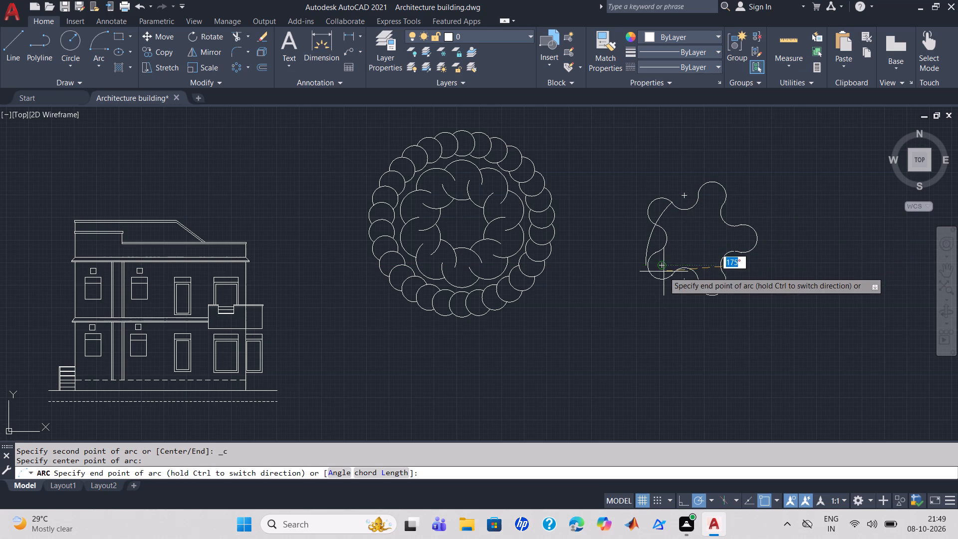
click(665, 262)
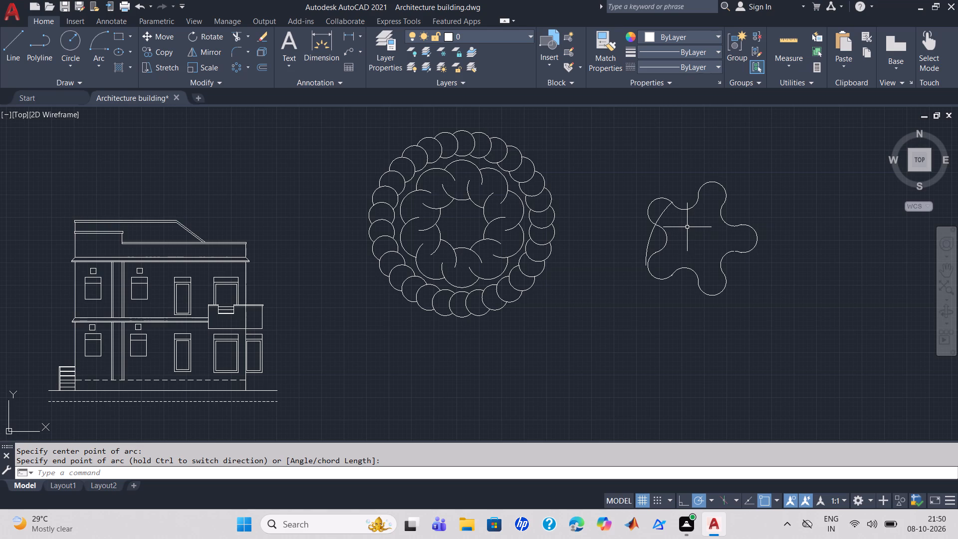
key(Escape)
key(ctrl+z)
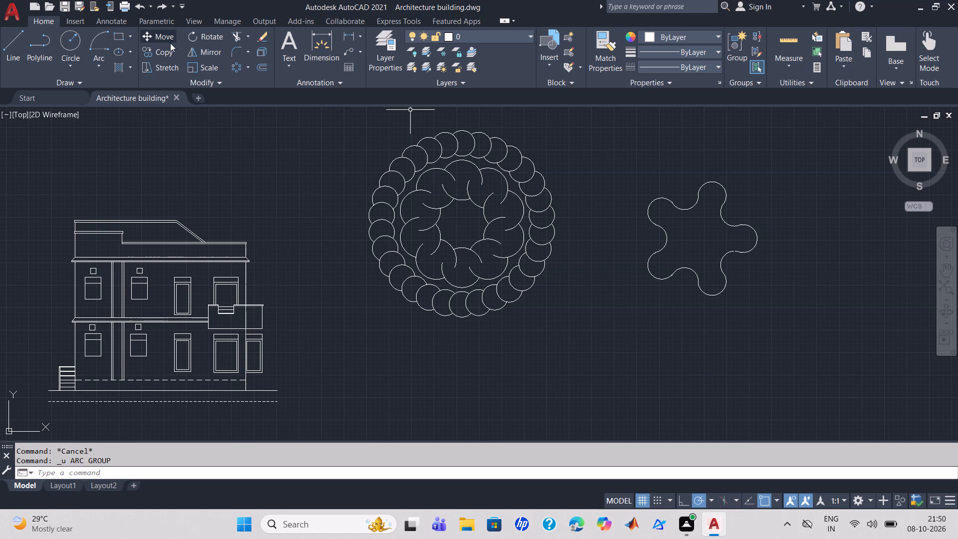
Use Blend Curves with tangent continuity to join the upper-left lobe to the inner arc above it and to the left inner arc.
click(247, 52)
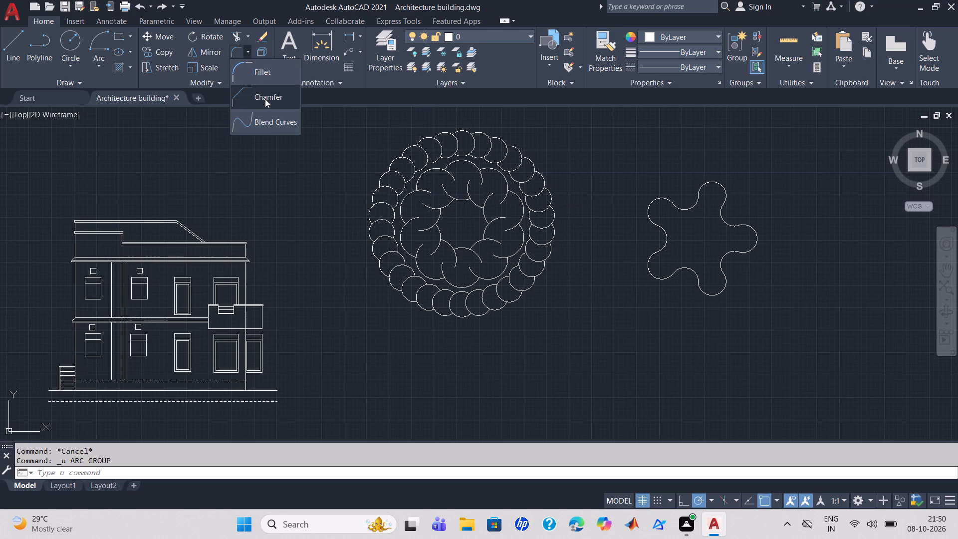
click(277, 122)
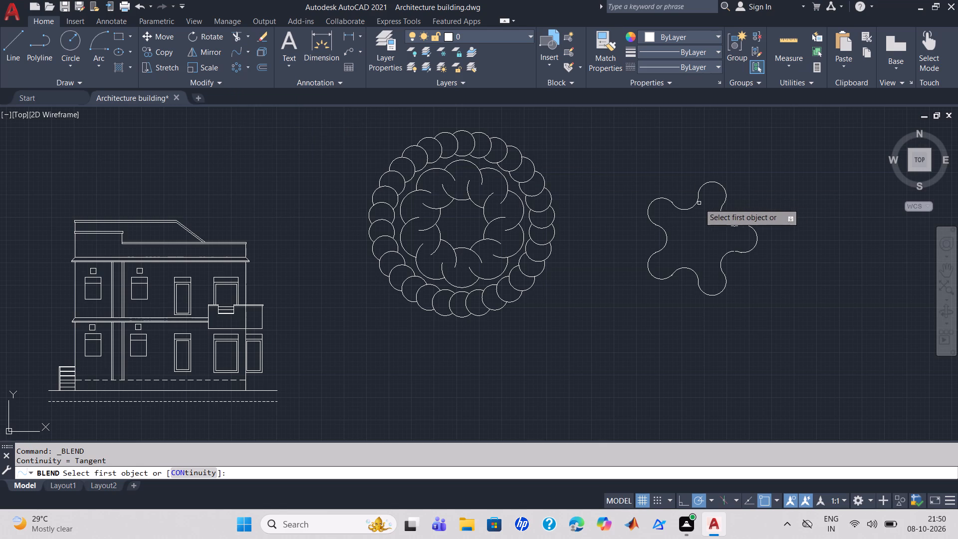
click(690, 209)
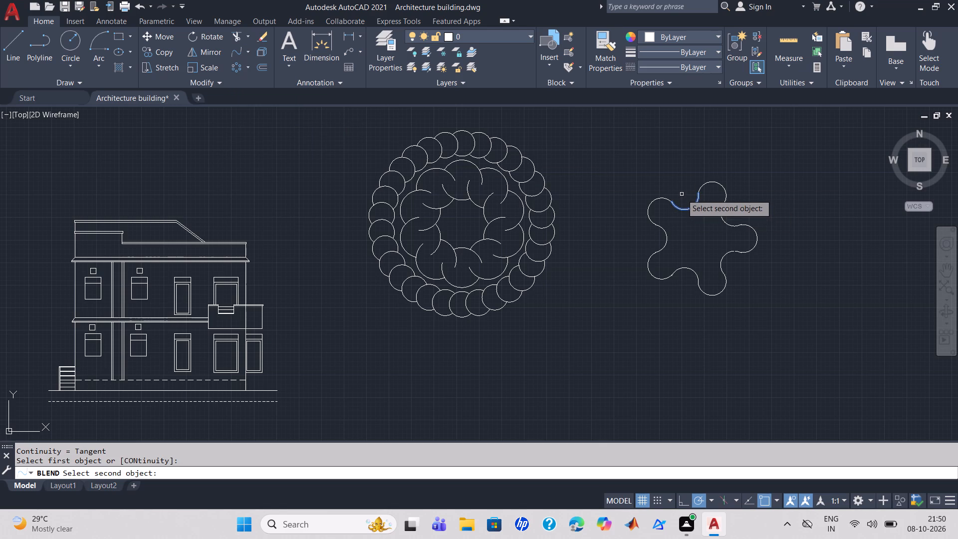
click(651, 202)
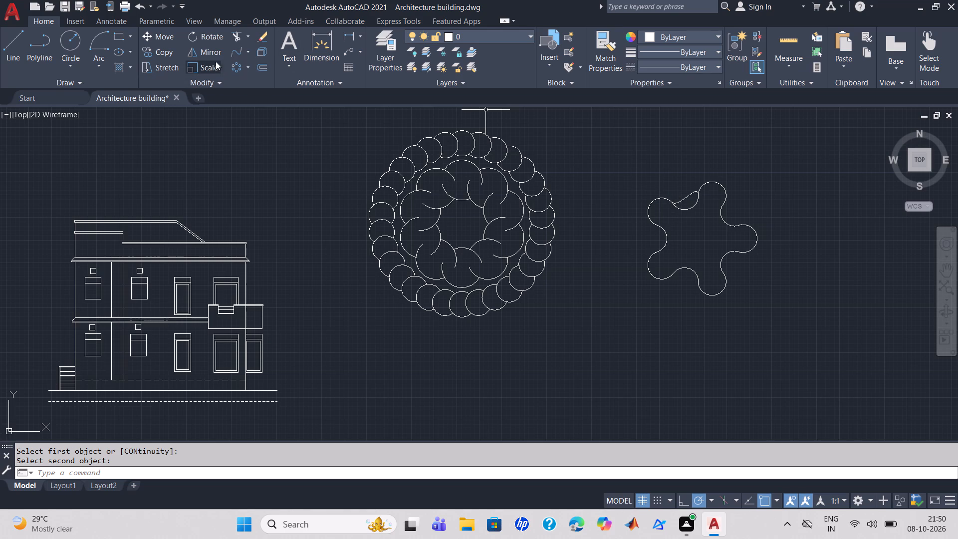
click(247, 52)
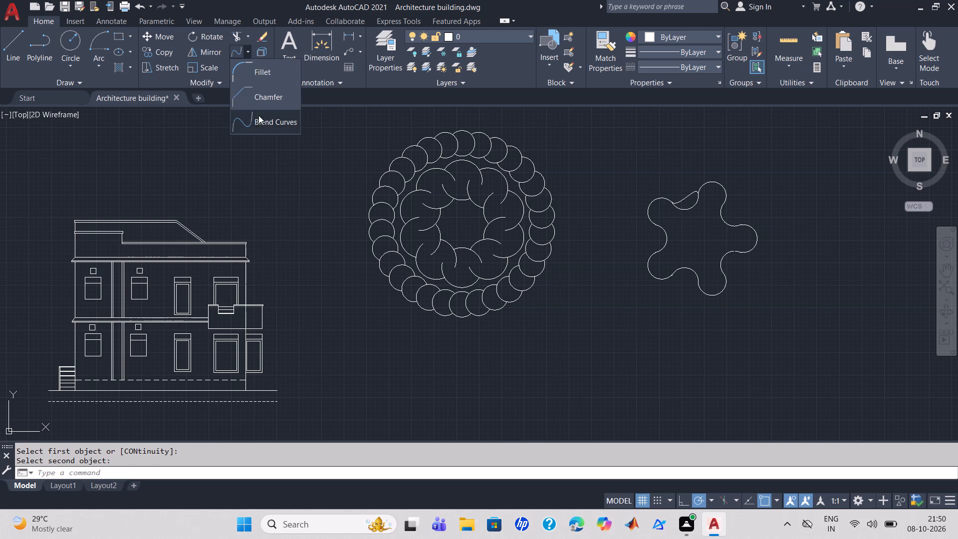
click(260, 127)
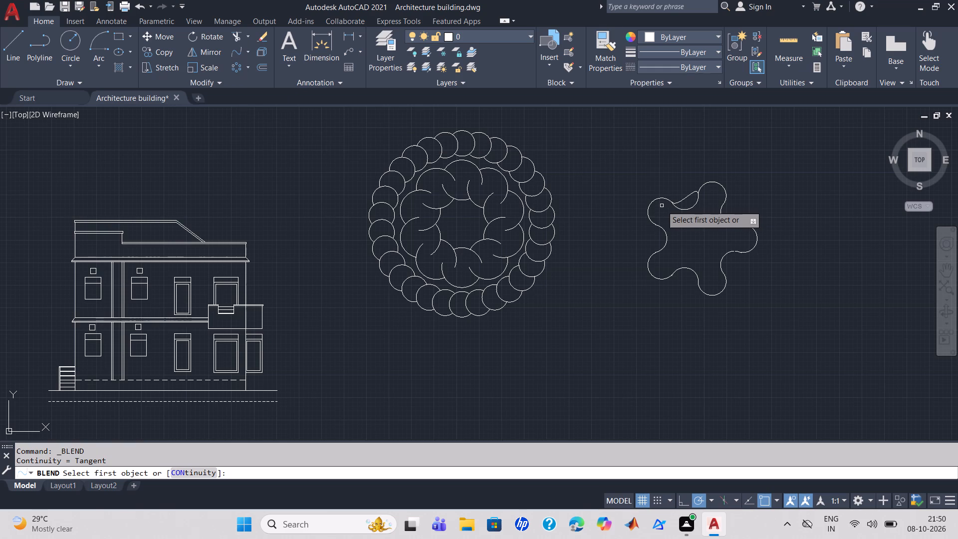
click(648, 205)
click(666, 238)
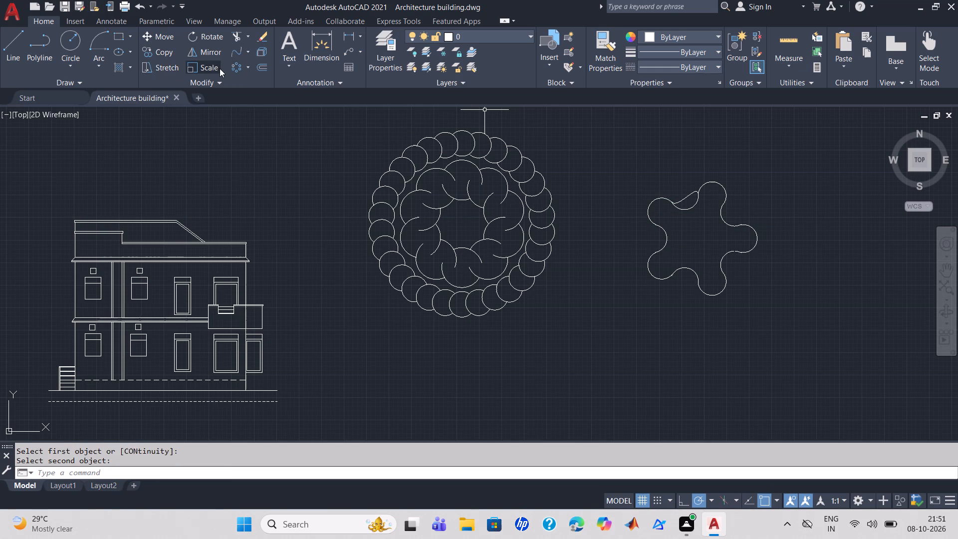
key(space)
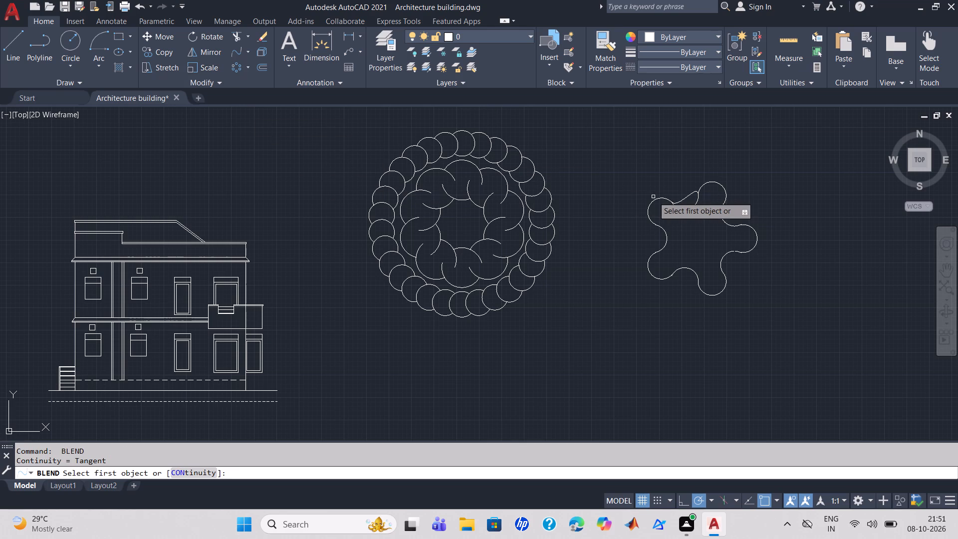
click(649, 208)
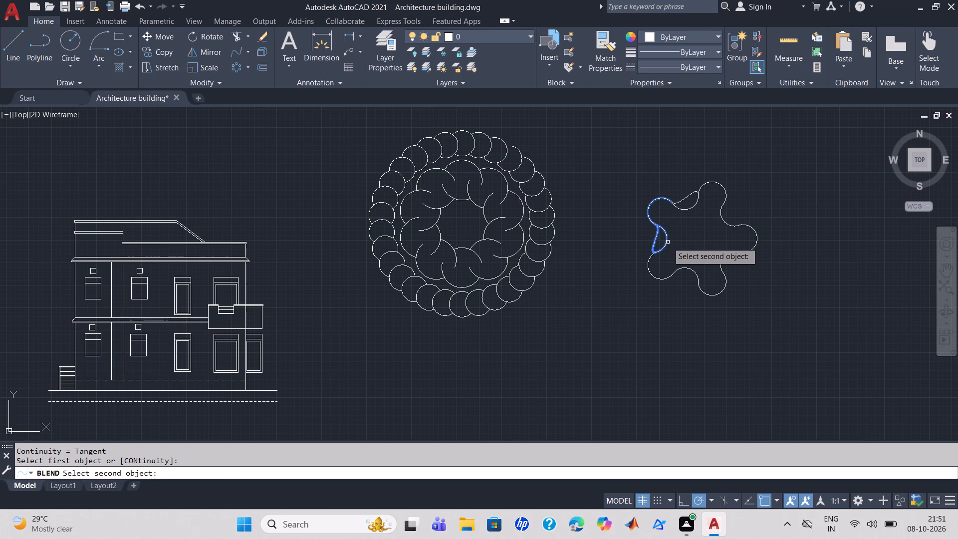
click(668, 242)
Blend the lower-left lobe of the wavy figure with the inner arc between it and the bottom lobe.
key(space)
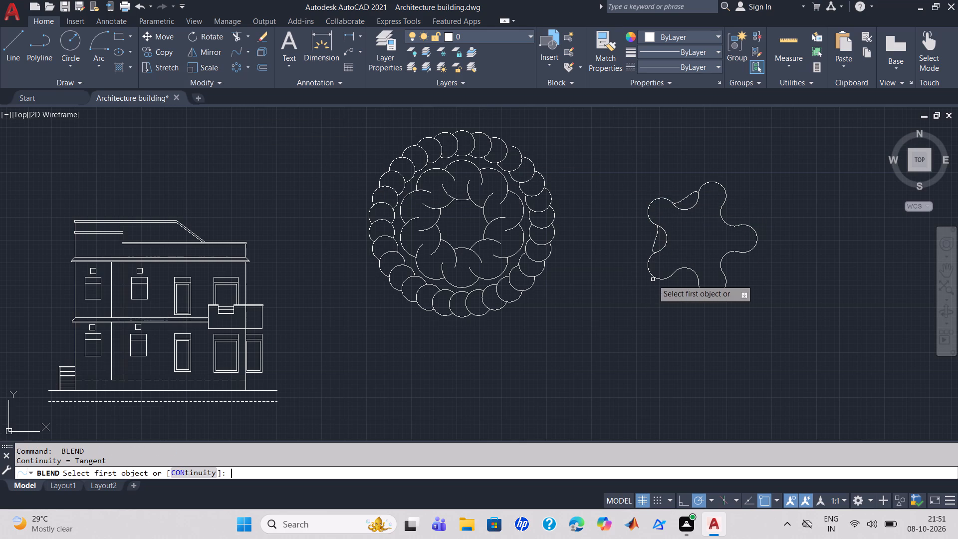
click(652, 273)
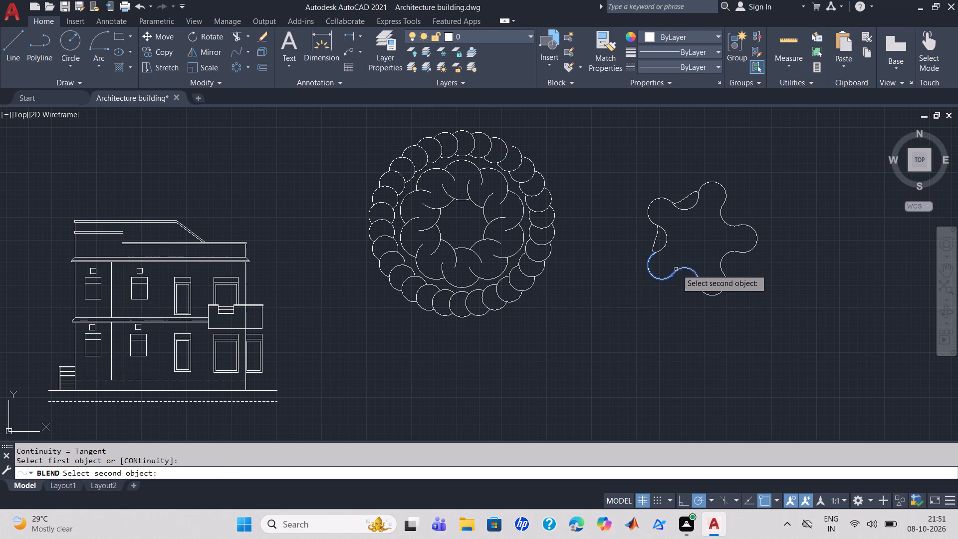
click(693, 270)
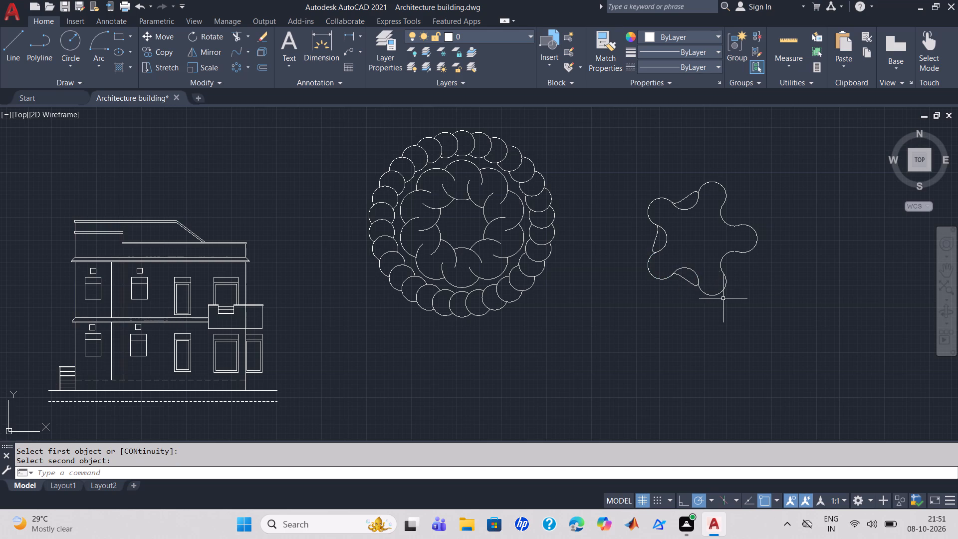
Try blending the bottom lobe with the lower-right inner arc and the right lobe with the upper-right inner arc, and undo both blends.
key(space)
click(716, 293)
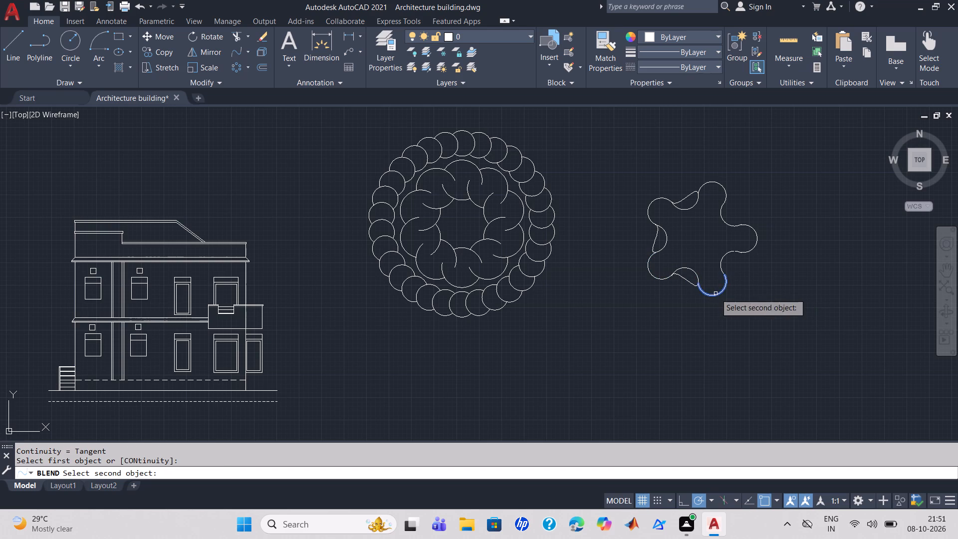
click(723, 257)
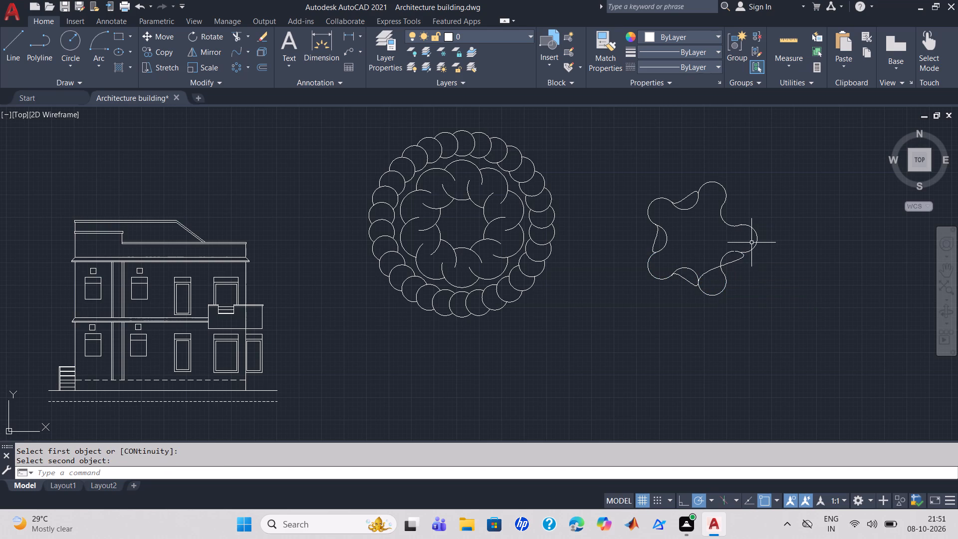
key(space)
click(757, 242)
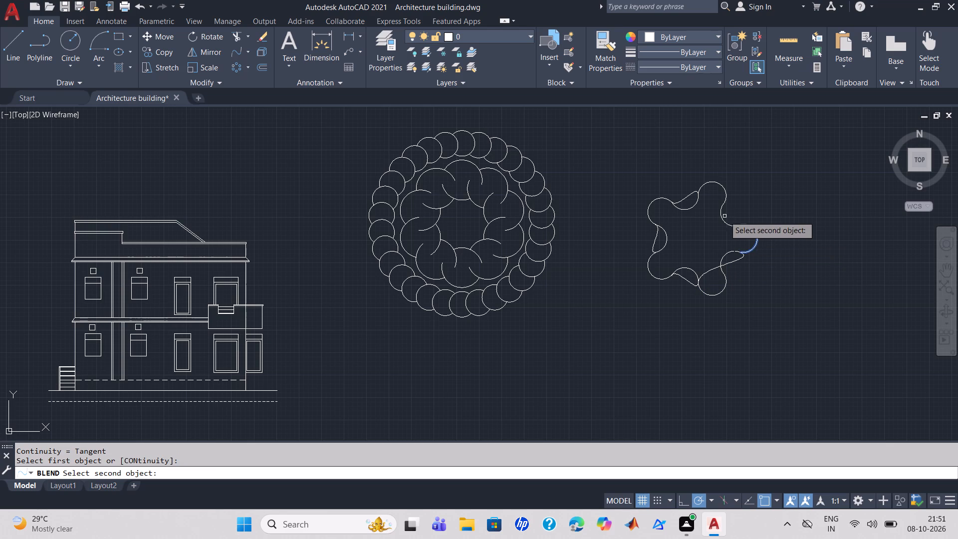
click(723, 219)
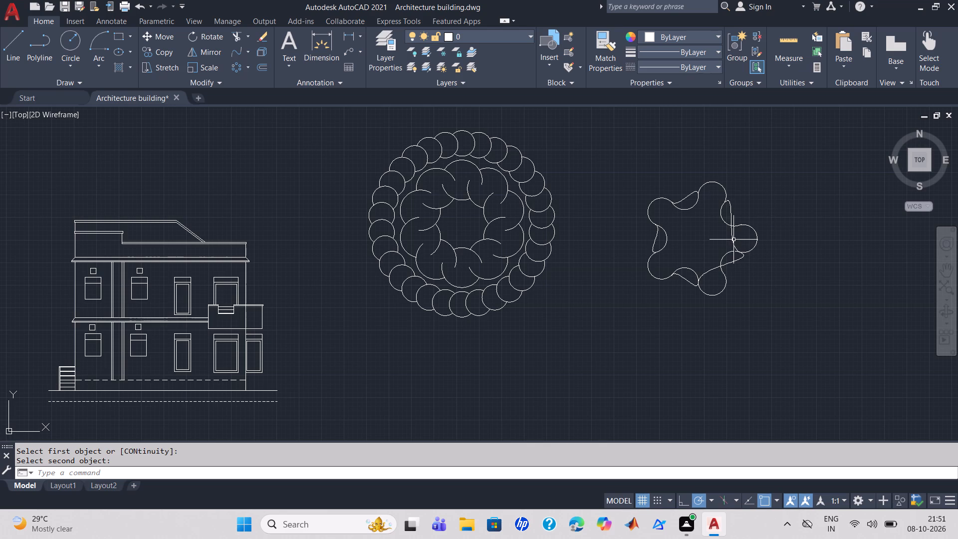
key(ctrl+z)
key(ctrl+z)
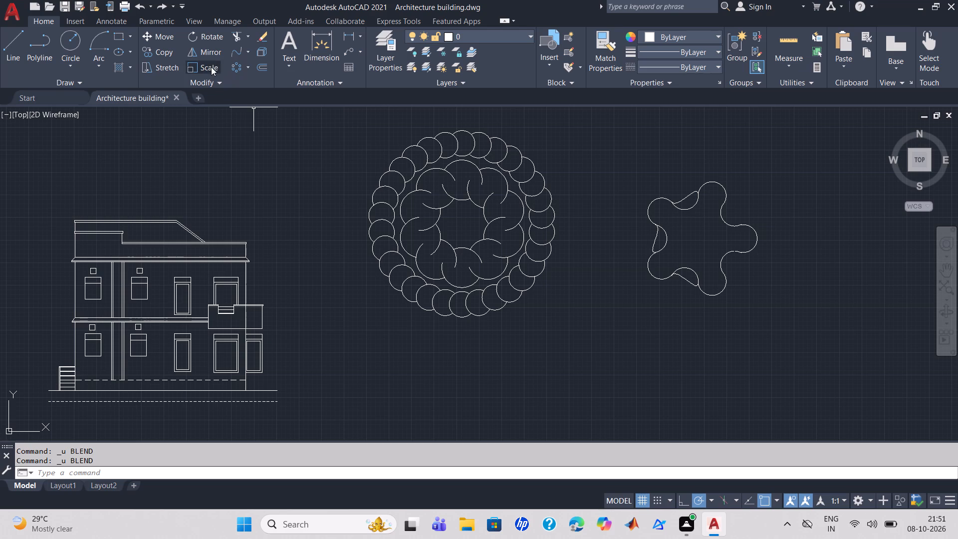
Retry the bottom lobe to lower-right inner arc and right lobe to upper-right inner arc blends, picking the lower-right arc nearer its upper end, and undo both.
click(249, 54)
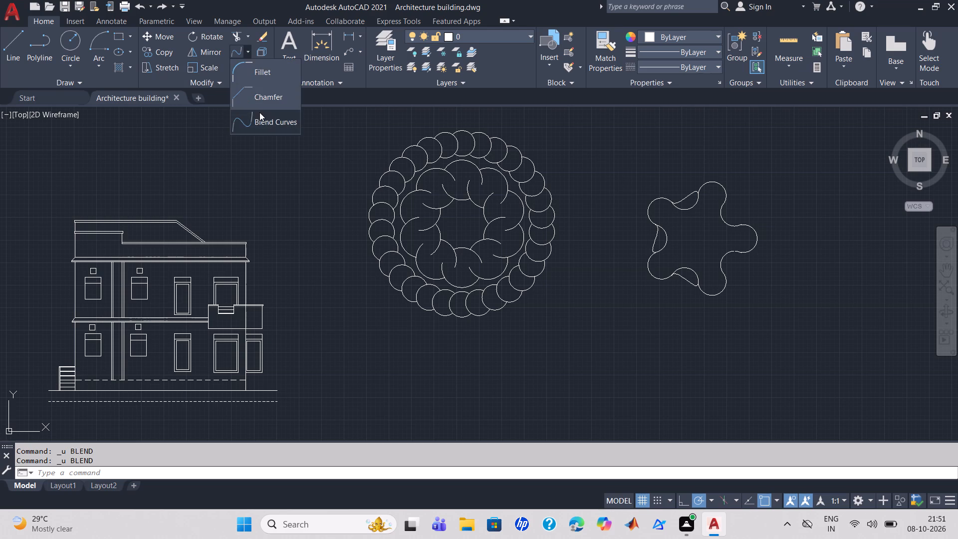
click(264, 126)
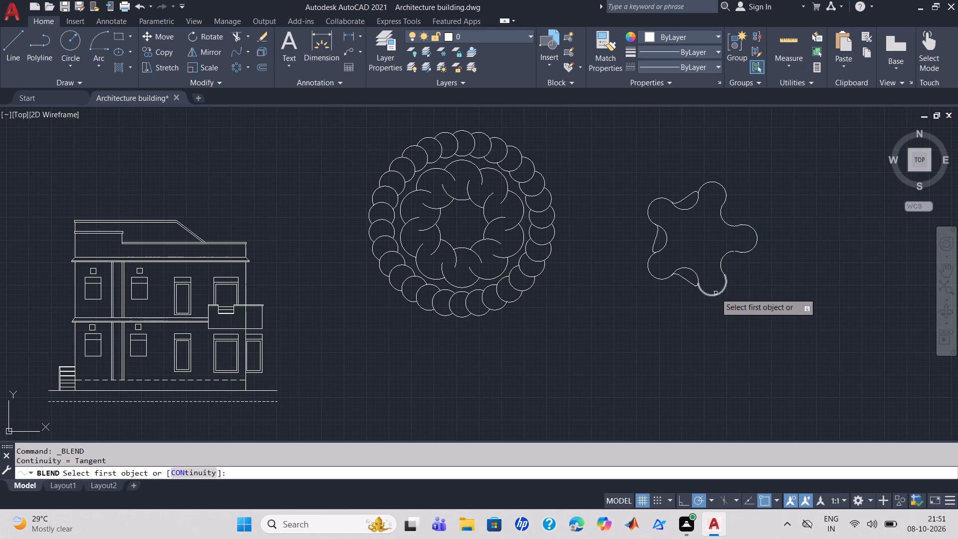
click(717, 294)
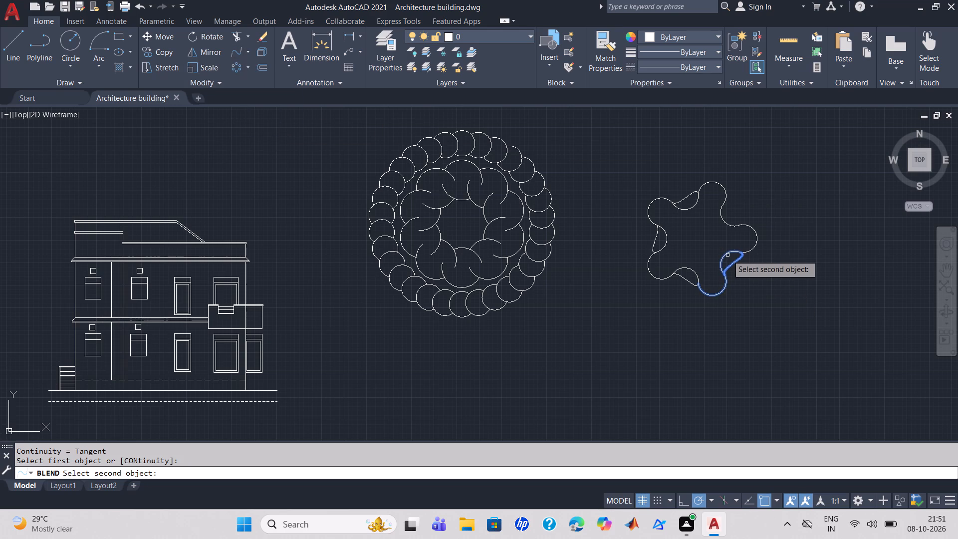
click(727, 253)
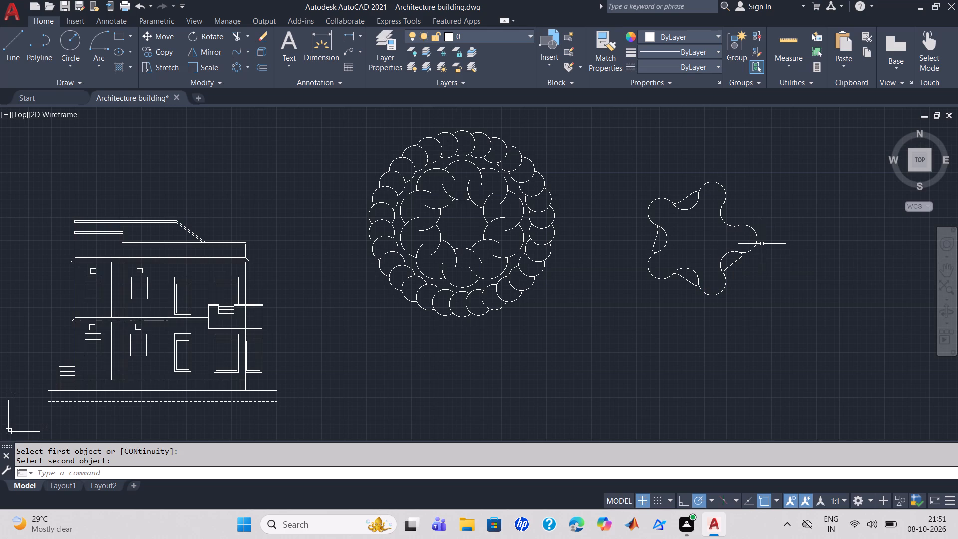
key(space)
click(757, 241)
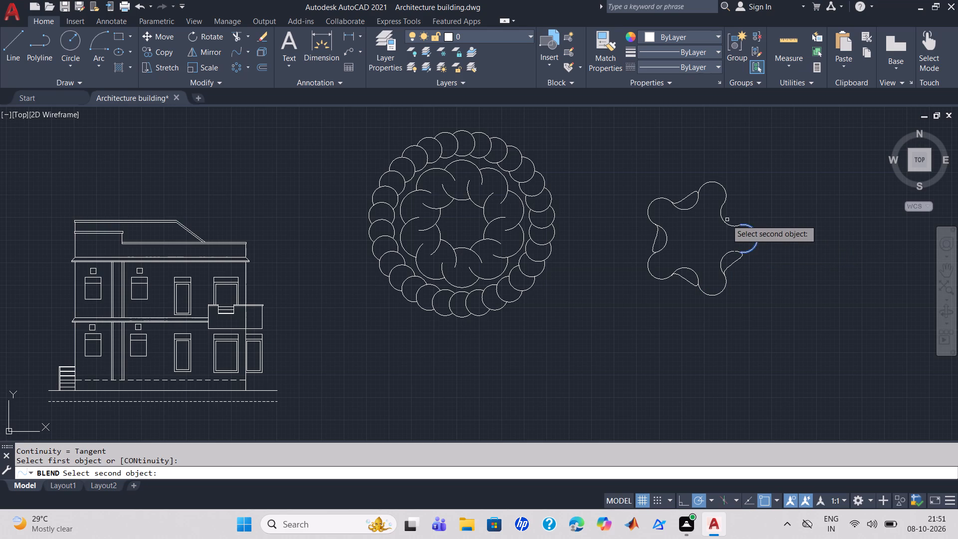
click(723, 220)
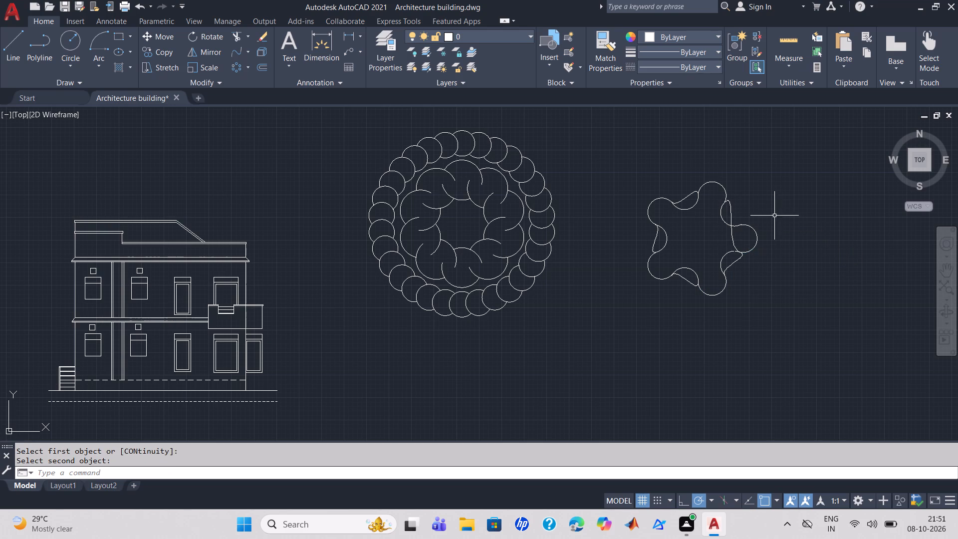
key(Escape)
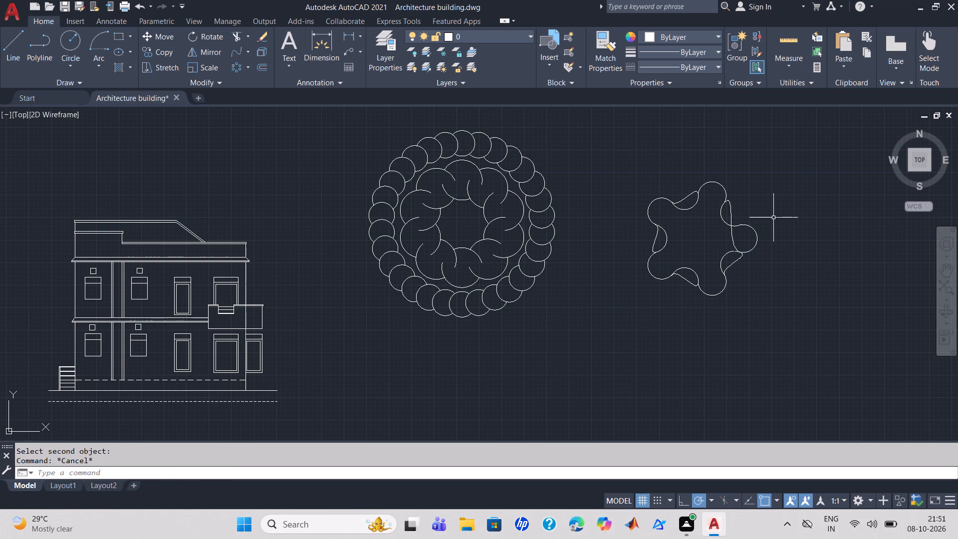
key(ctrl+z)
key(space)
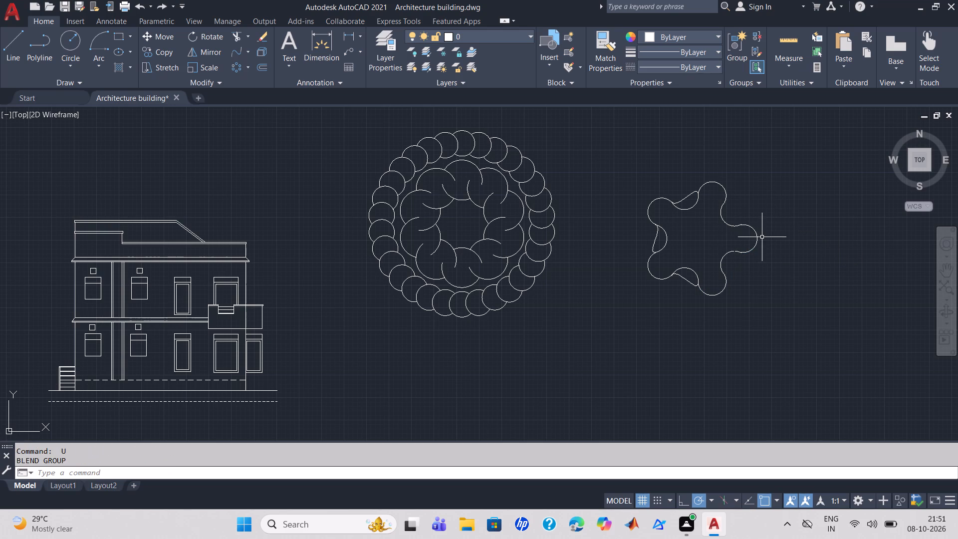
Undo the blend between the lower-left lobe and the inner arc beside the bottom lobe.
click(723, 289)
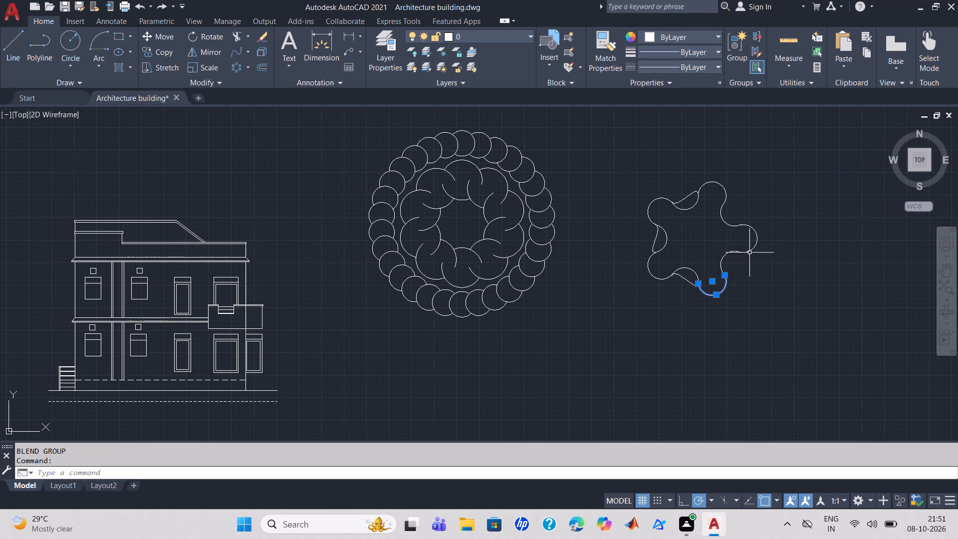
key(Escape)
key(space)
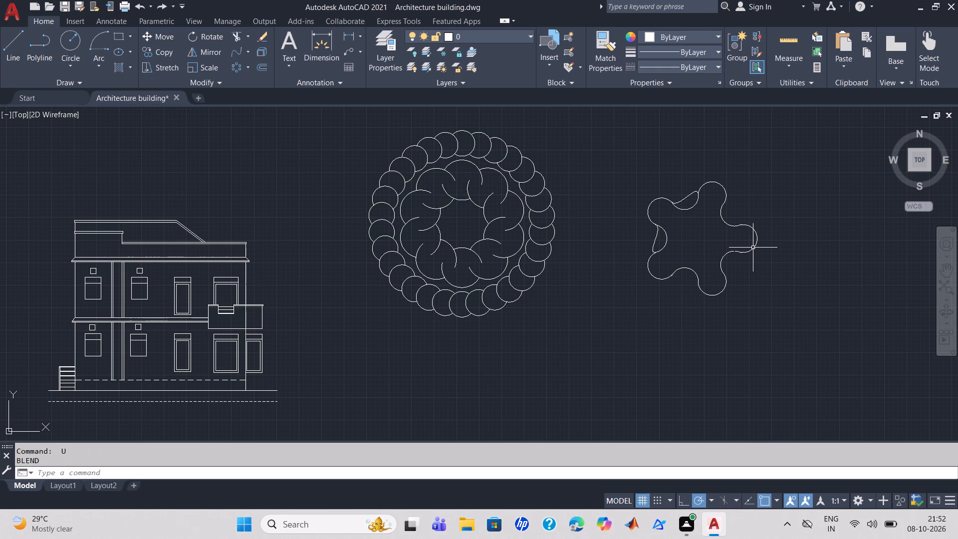
Blend the lower-left lobe of the five-lobed figure with the inner arc between it and the bottom lobe, using tangent continuity.
click(240, 51)
click(655, 277)
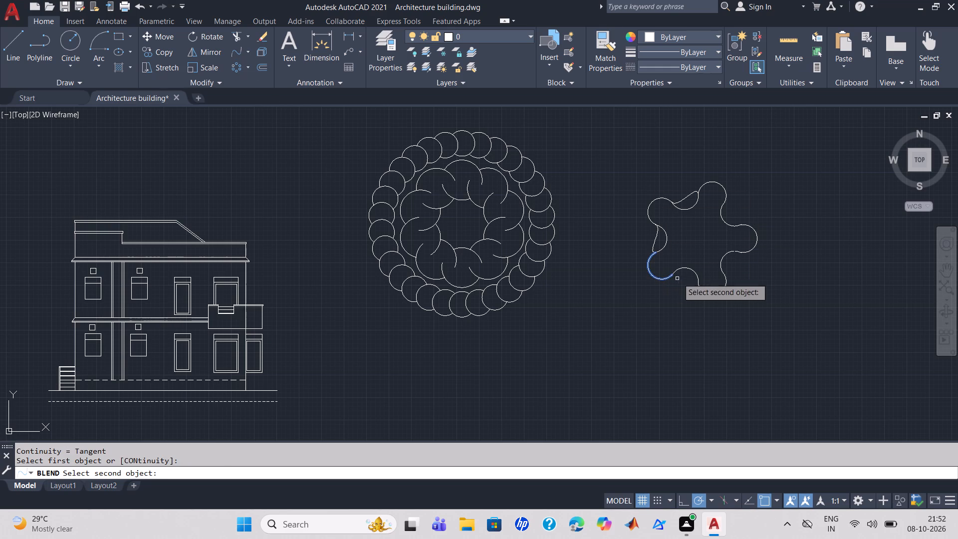
click(693, 272)
click(718, 293)
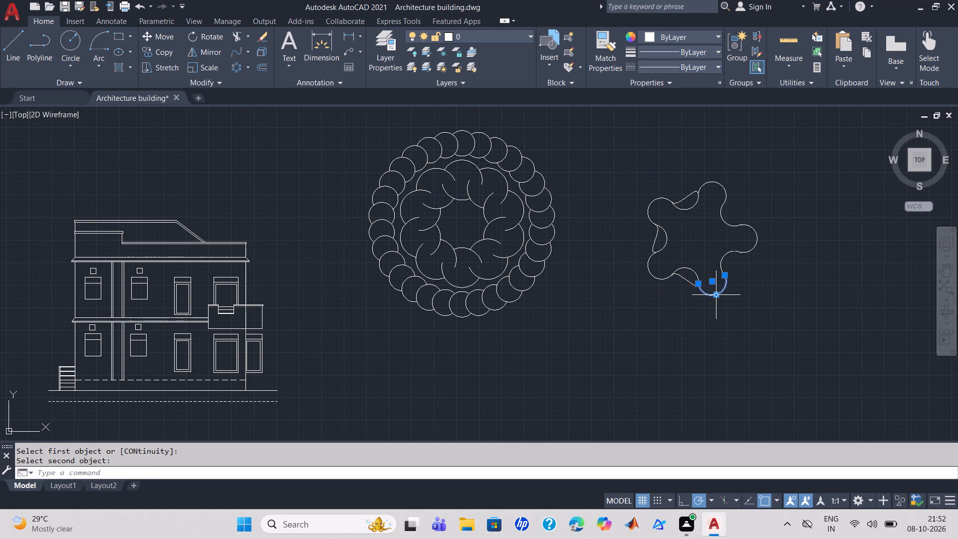
key(Escape)
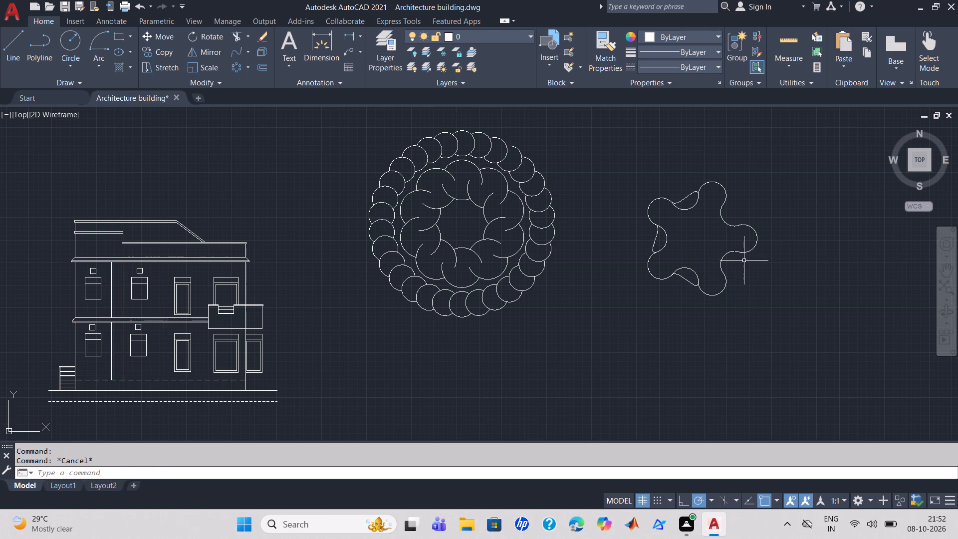
Blend the bottom lobe with the lower-right inner arc, picking the arc near its upper end.
key(space)
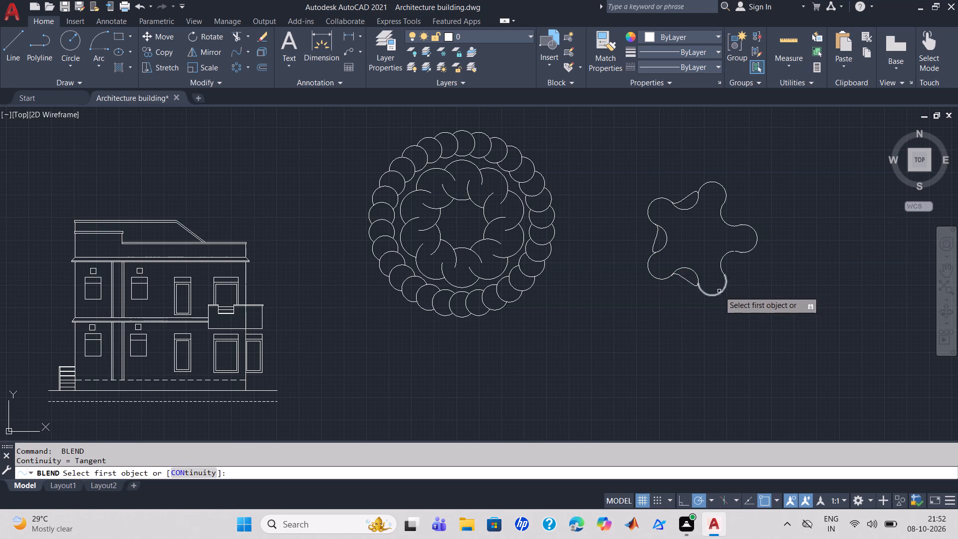
click(718, 293)
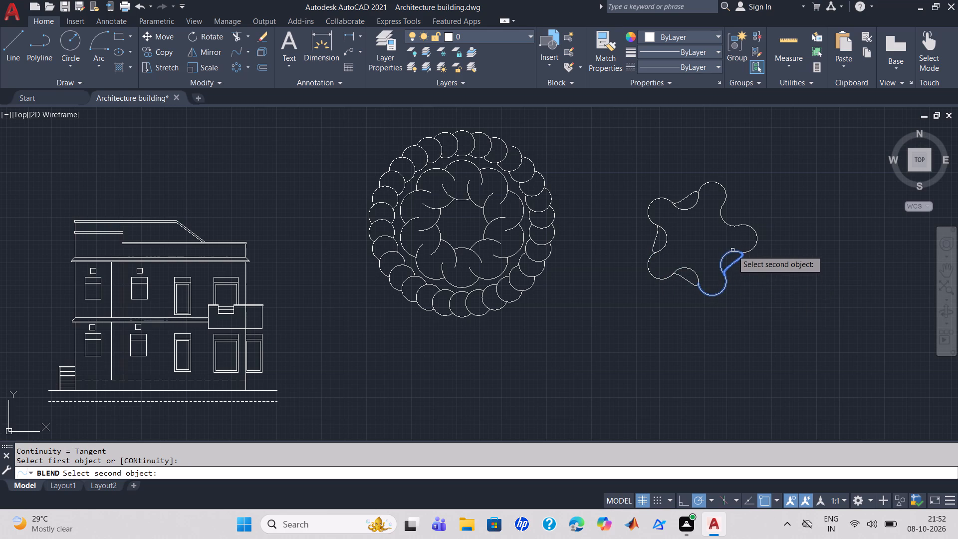
click(734, 252)
Blend the right lobe's lower end with the top lobe's right end, and the top lobe's left end with the right lobe's upper end.
key(space)
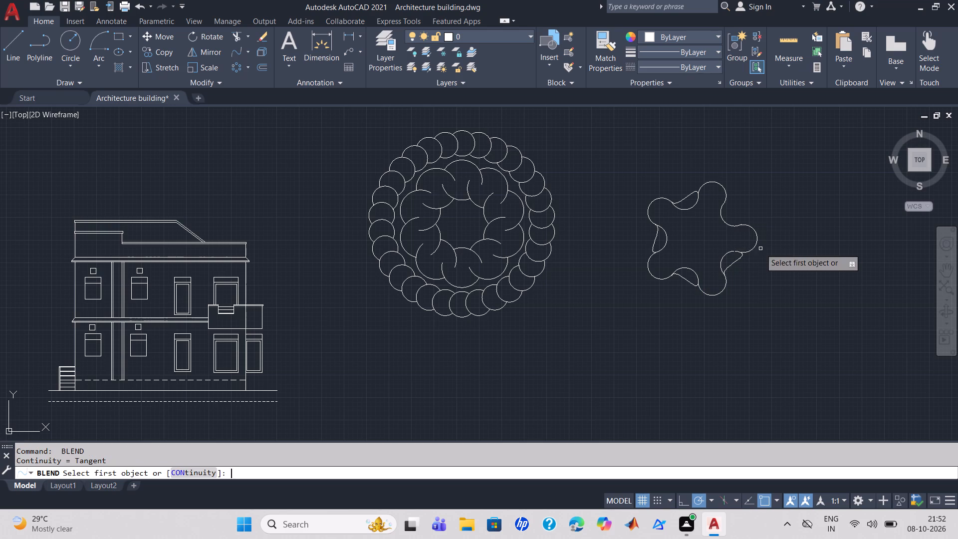
click(757, 244)
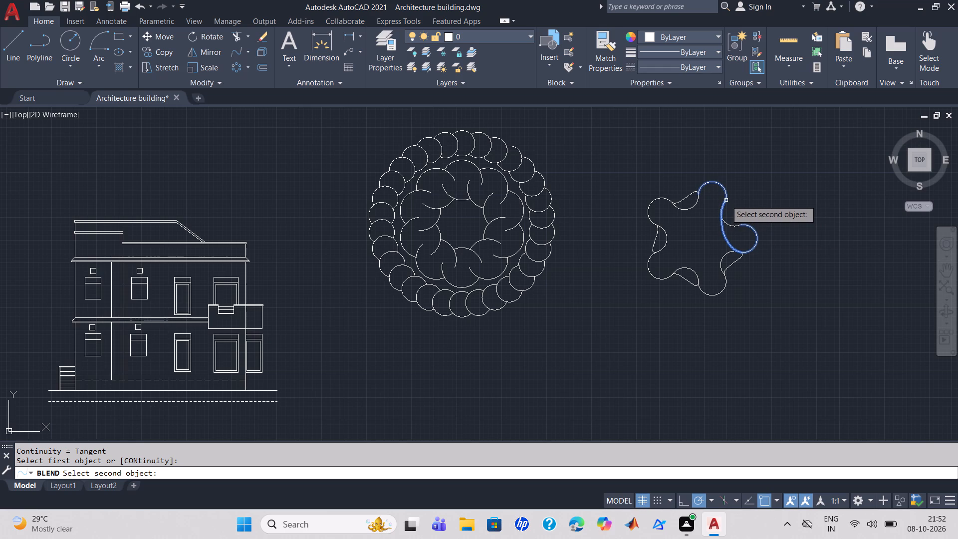
click(726, 200)
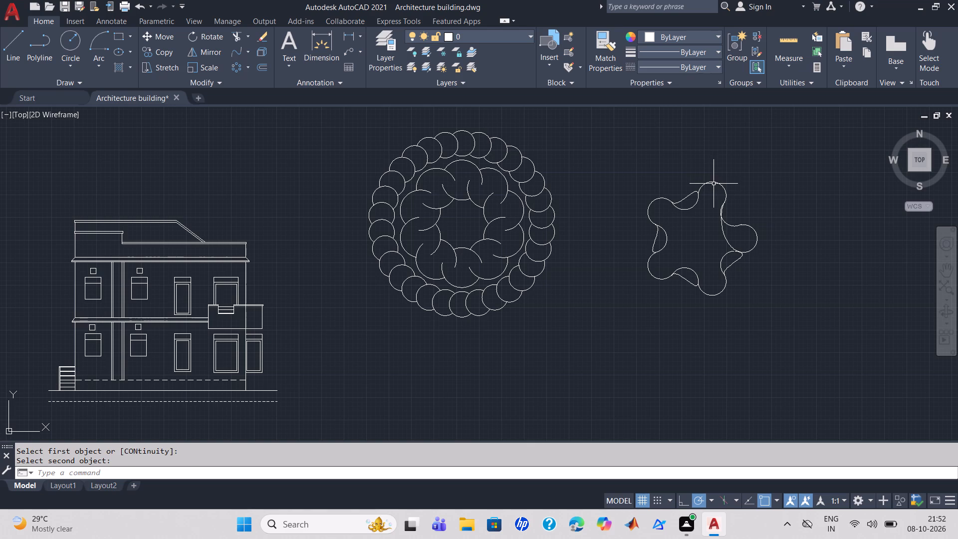
key(space)
click(713, 181)
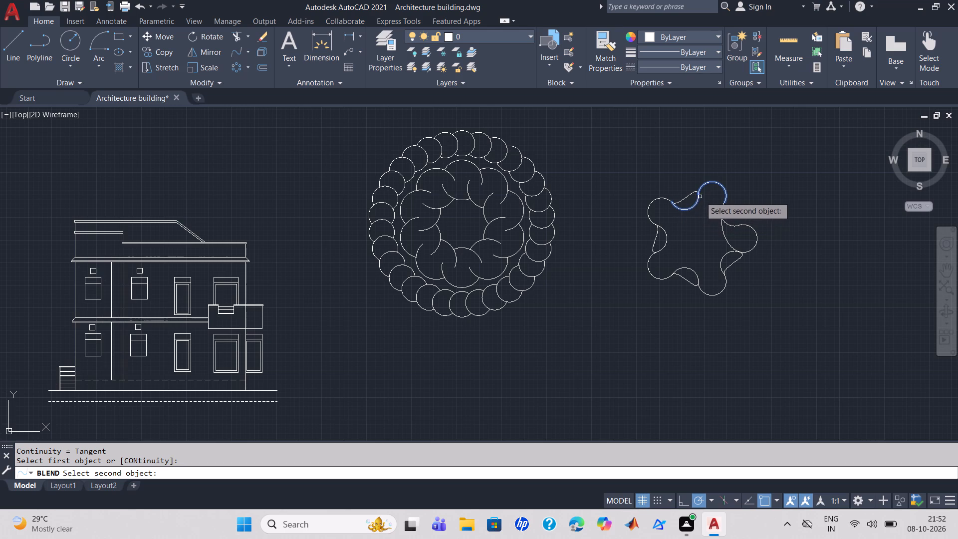
click(746, 227)
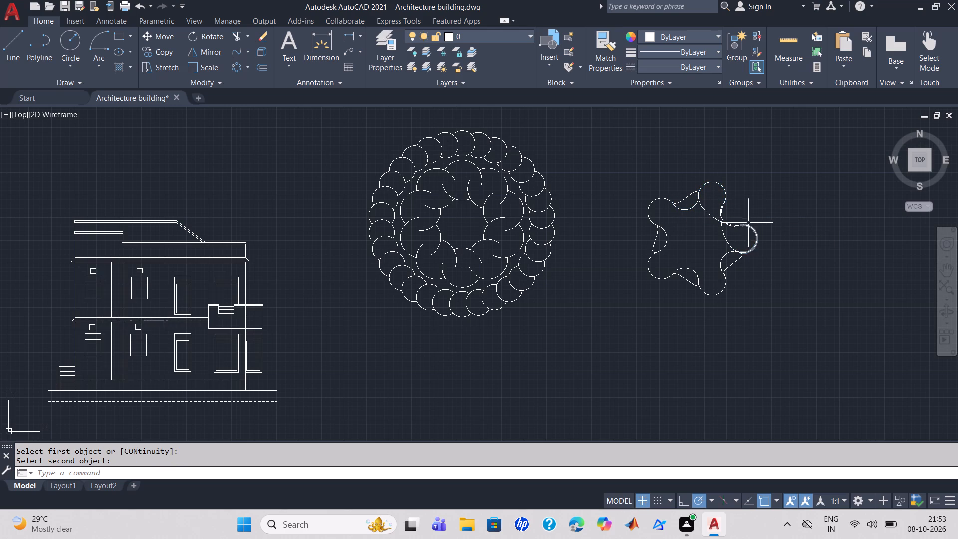
Blend the upper-left lobe with the lower end of the existing left notch blend curve, and the lower-left lobe with the upper-left lobe.
key(space)
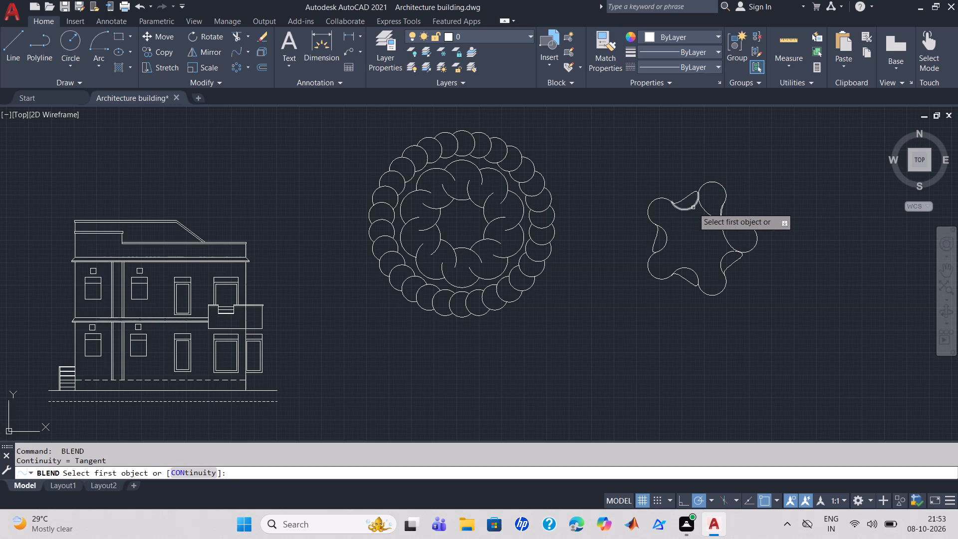
click(664, 199)
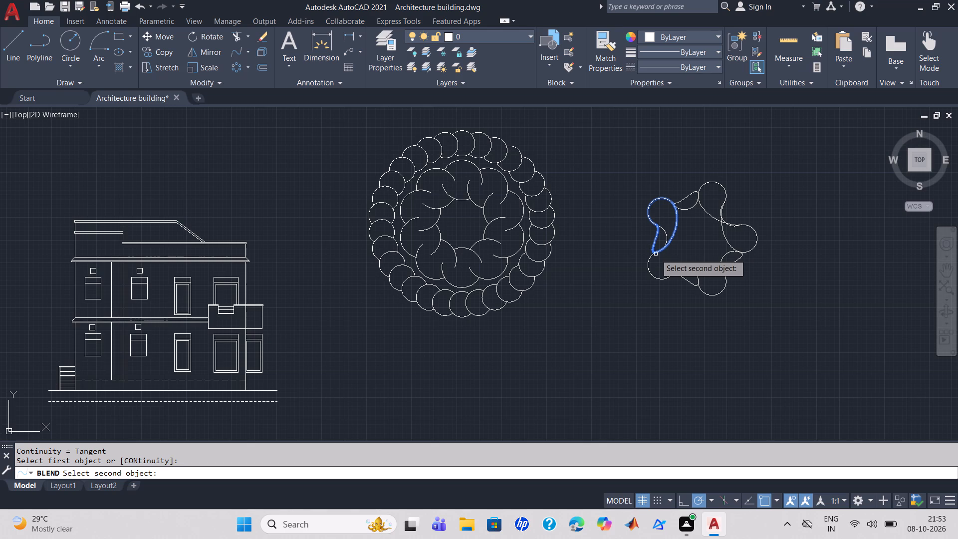
click(656, 254)
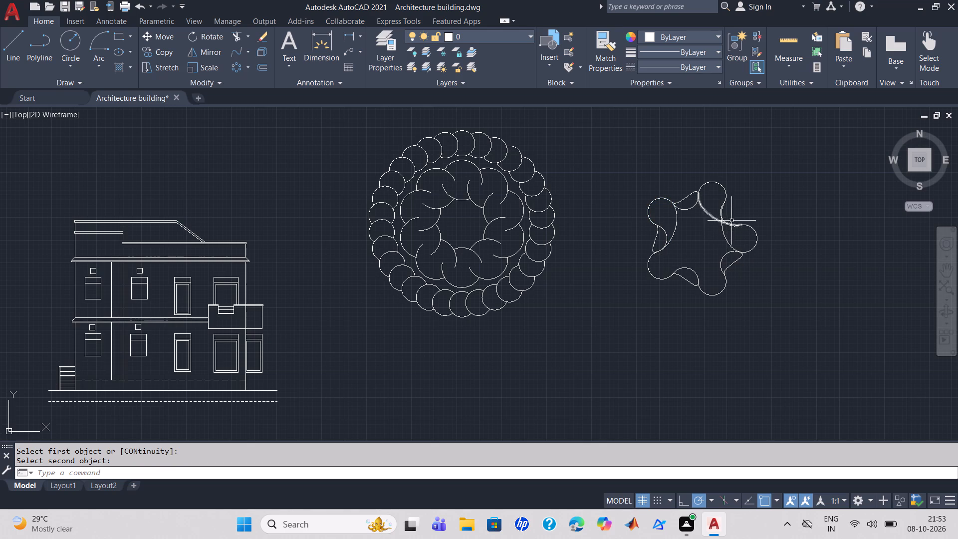
key(space)
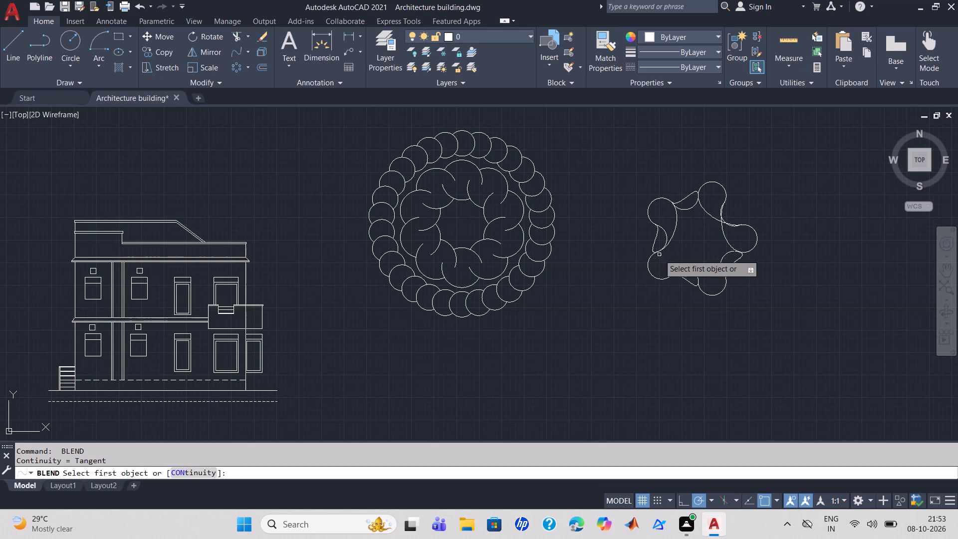
click(651, 275)
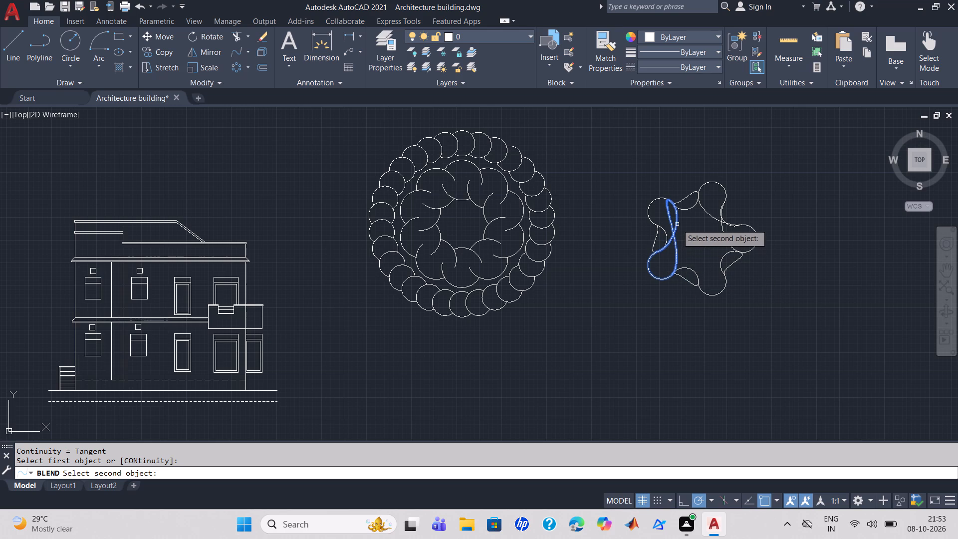
click(652, 204)
Add inward-bowing tangent blends from the bottom lobe to the lower-left lobe and from the right lobe to the bottom lobe.
key(space)
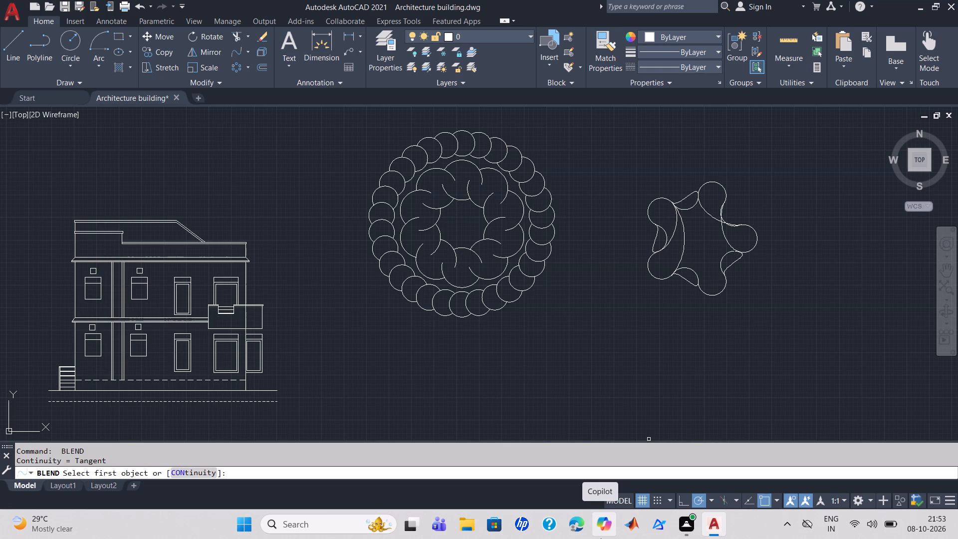
click(719, 293)
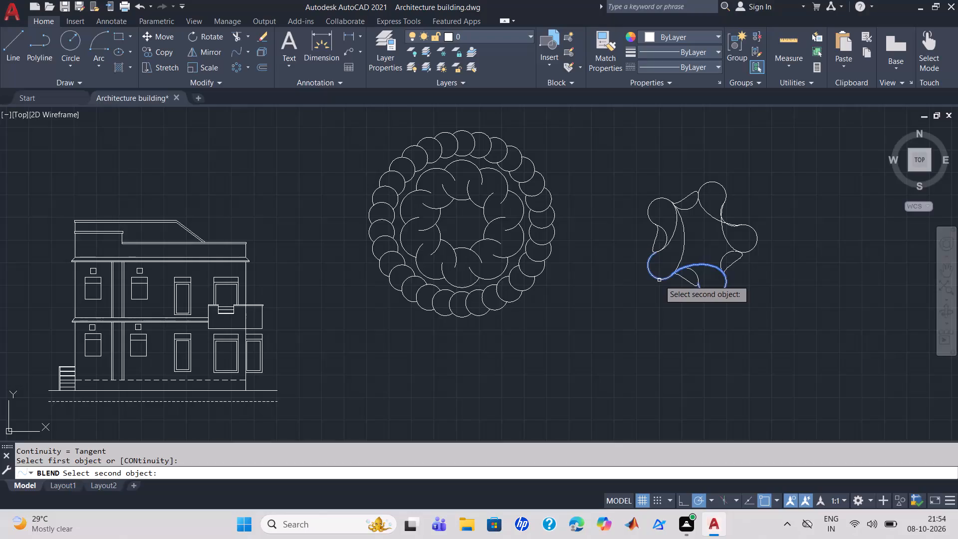
click(659, 280)
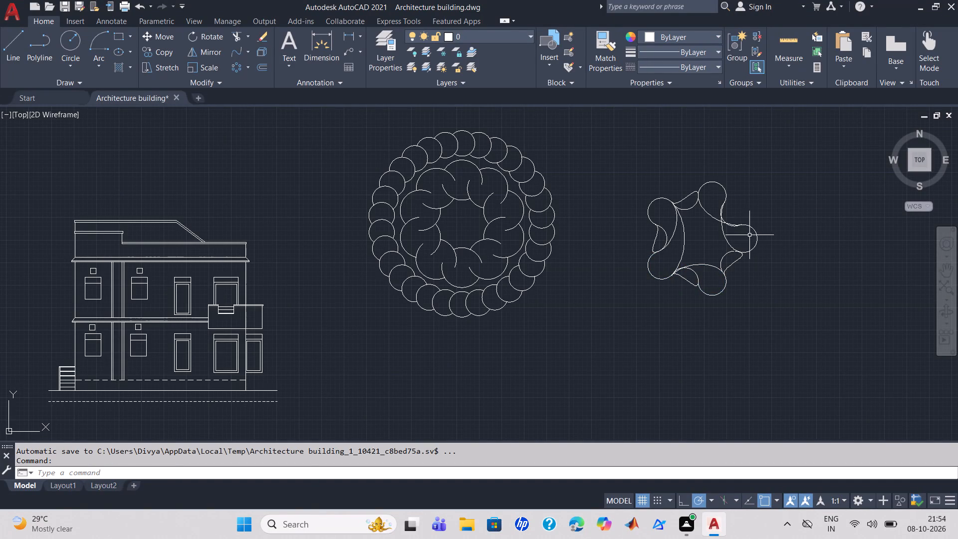
key(space)
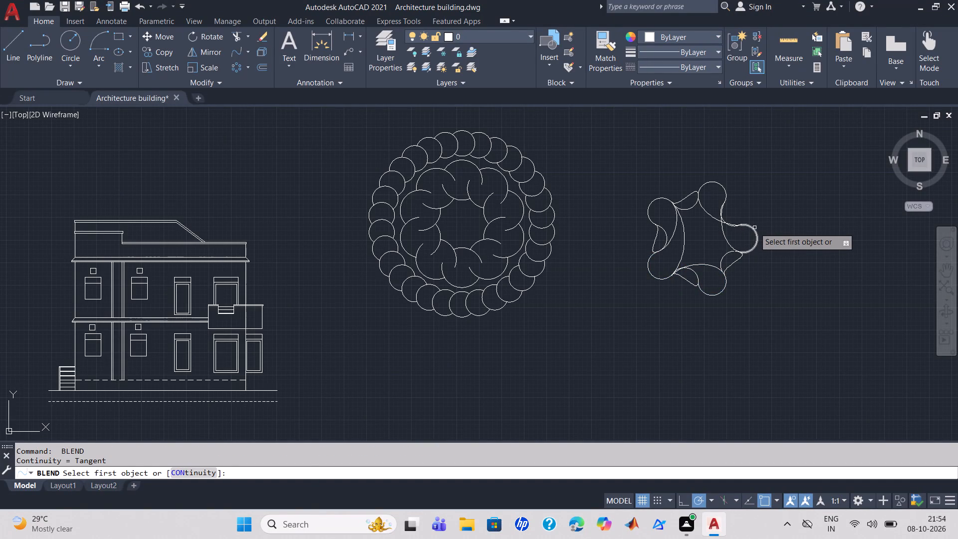
click(754, 231)
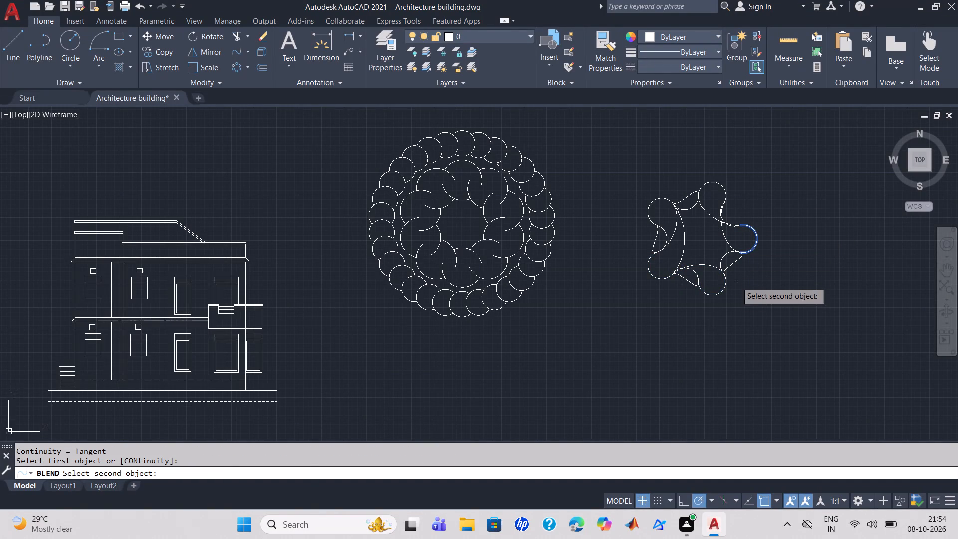
click(720, 294)
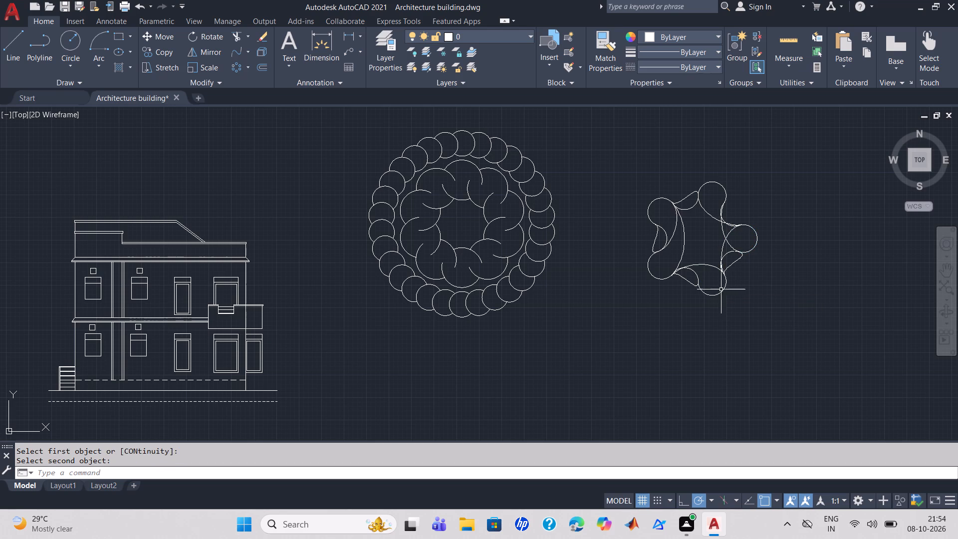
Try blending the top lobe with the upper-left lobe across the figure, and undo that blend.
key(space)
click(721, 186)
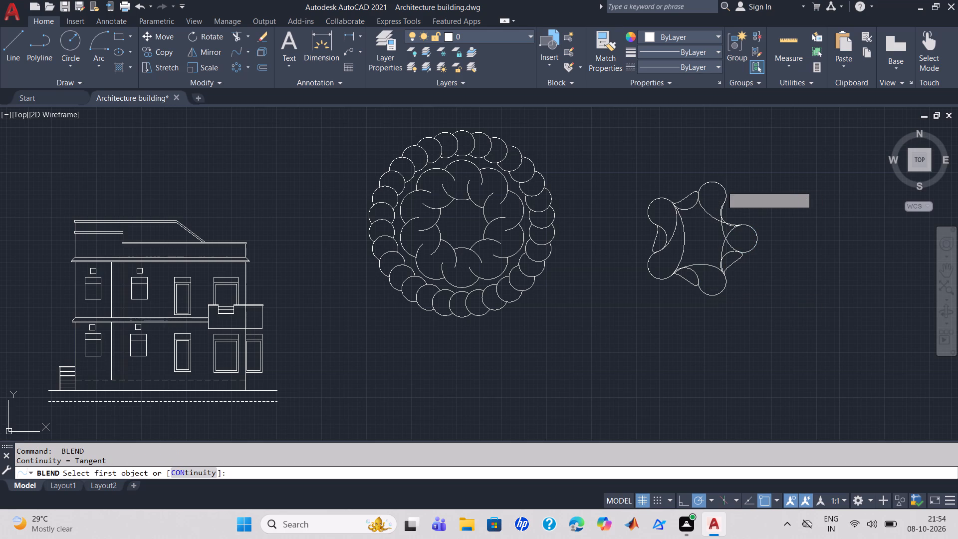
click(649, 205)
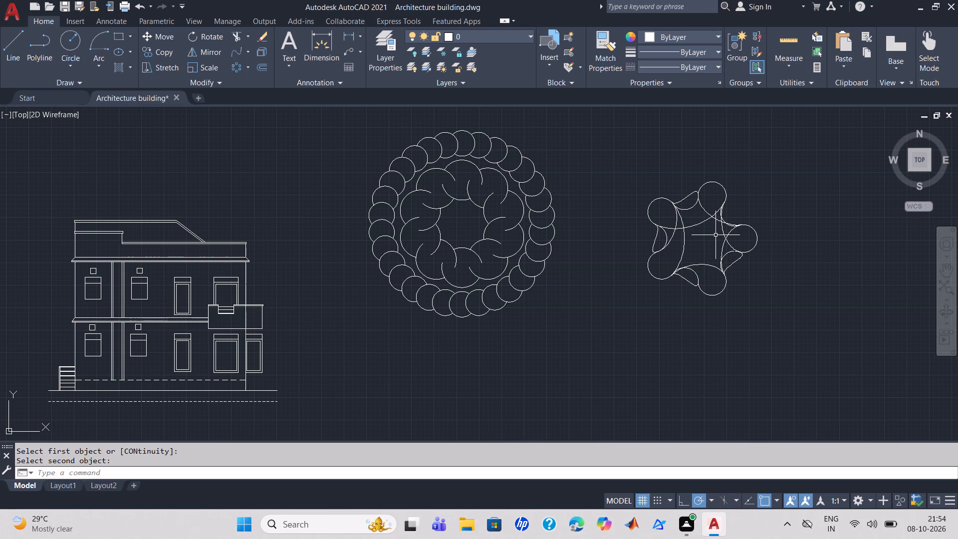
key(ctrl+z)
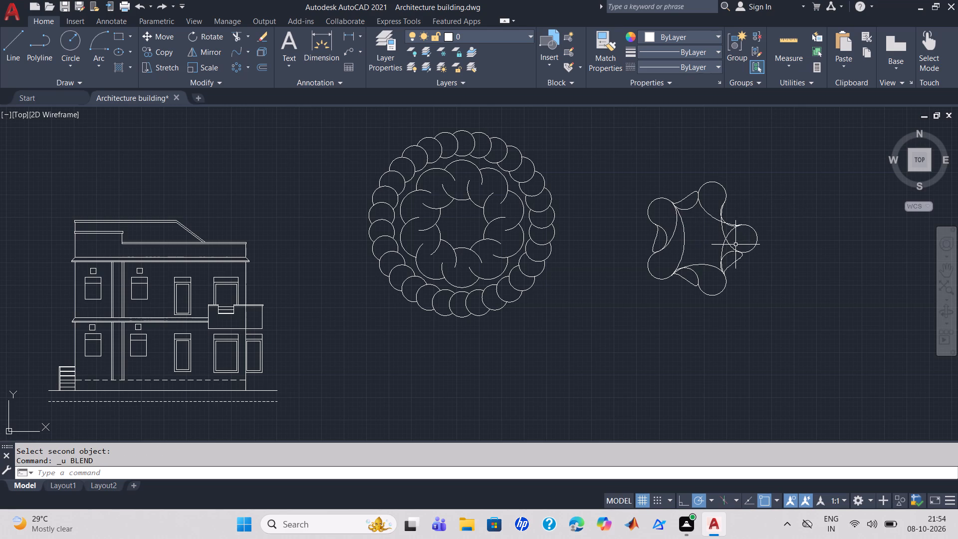
Trim away the blend curve running from the right lobe's lower end to the top lobe's right end, including its pieces beside the upper-right inner arc.
key(t)
key(r)
key(Return)
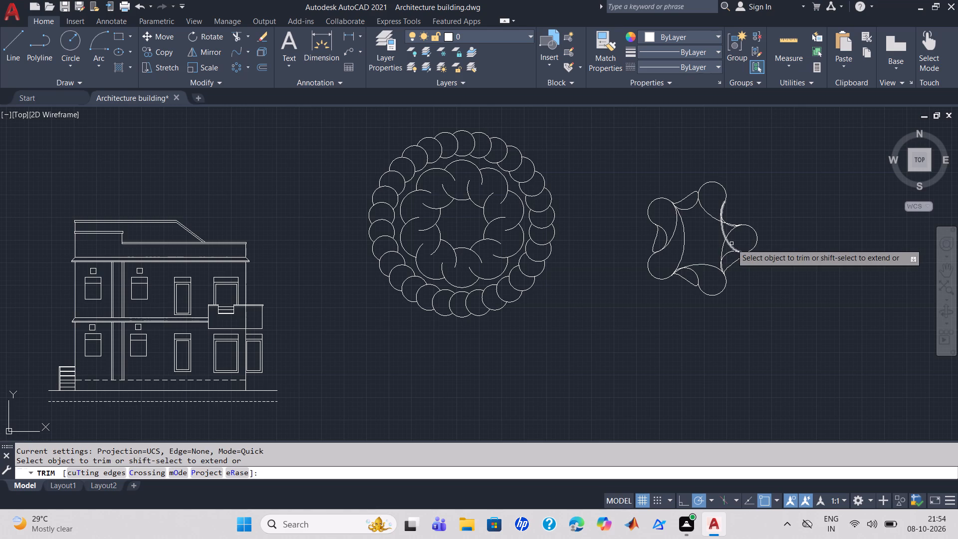
click(731, 245)
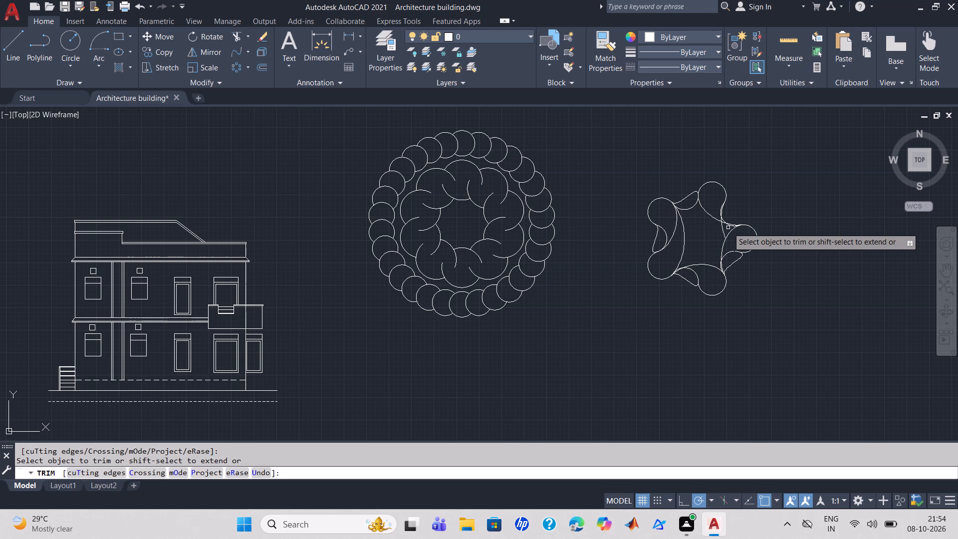
click(722, 228)
scroll(722, 228, up, 1)
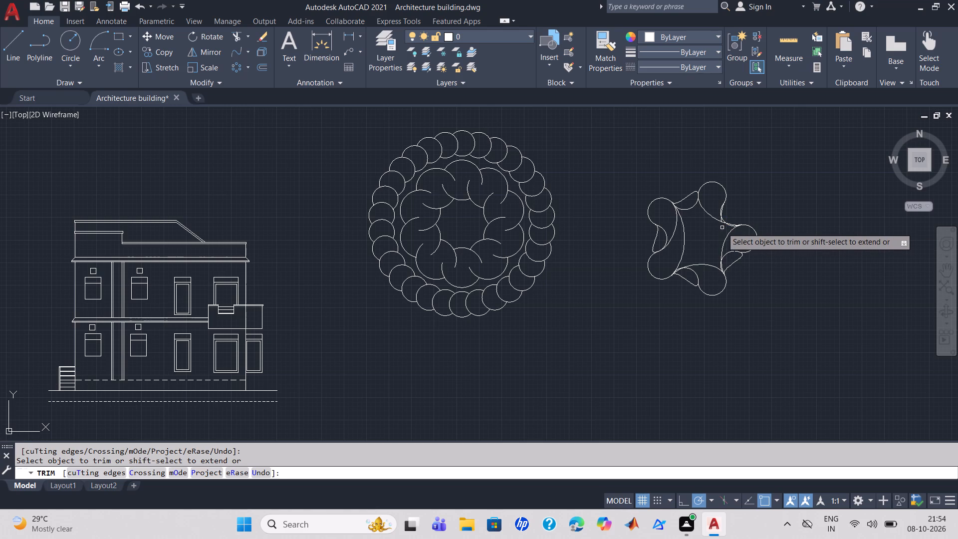
scroll(722, 219, up, 2)
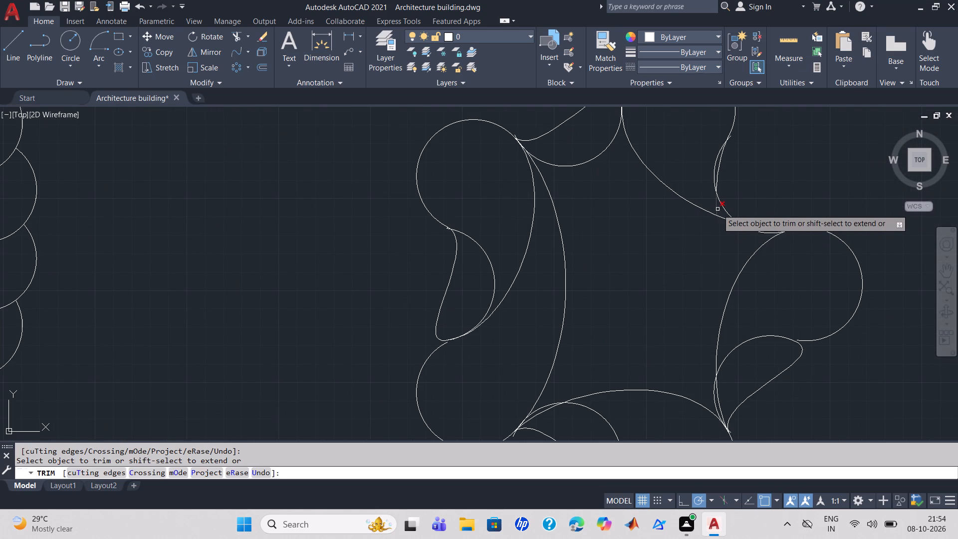
click(718, 209)
click(721, 165)
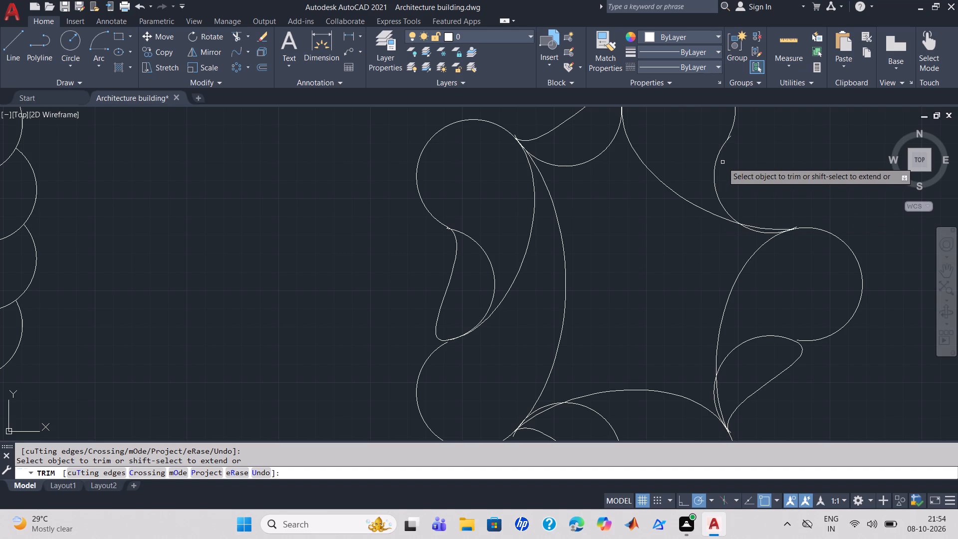
click(732, 137)
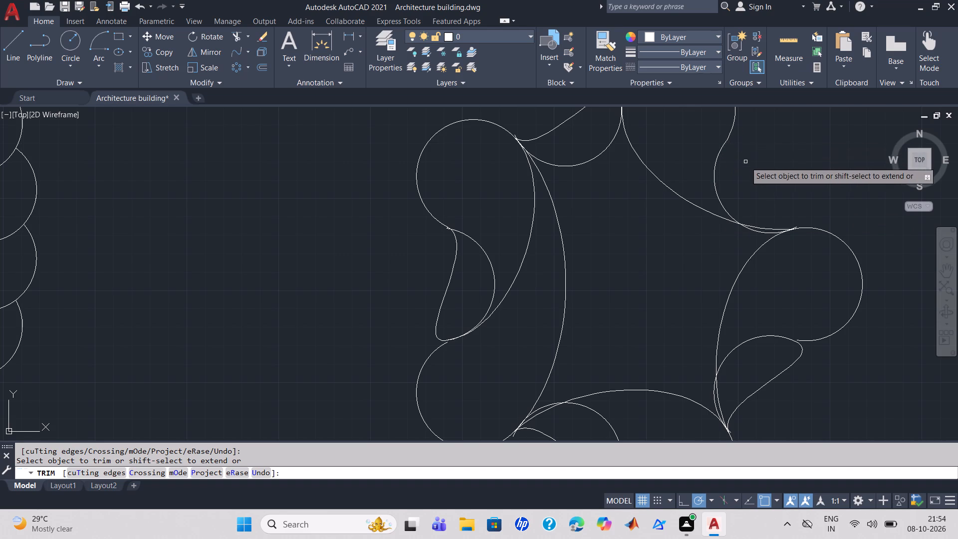
Trim the overlapping ends of the inward blend curves beside the bottom lobe and the stub at the lower-left lobe's end.
scroll(745, 167, down, 1)
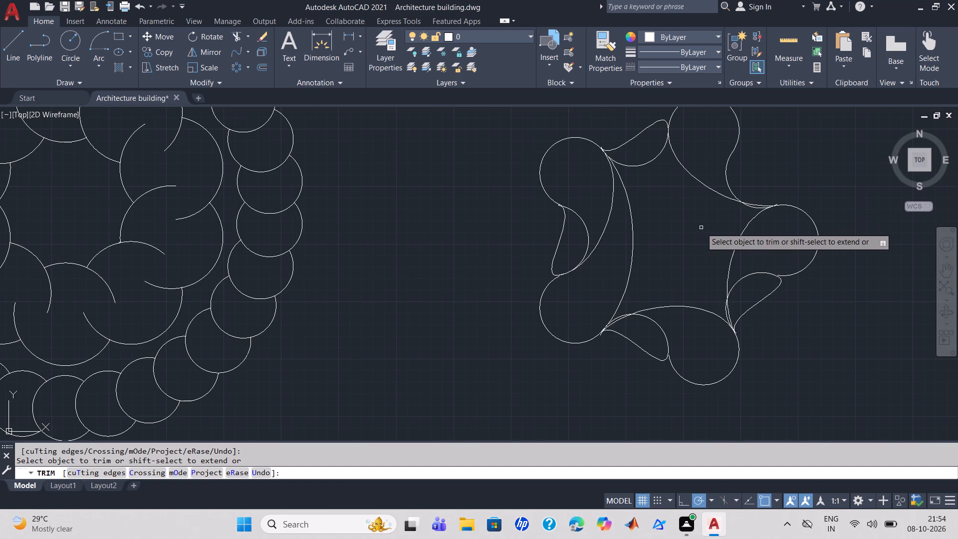
click(623, 320)
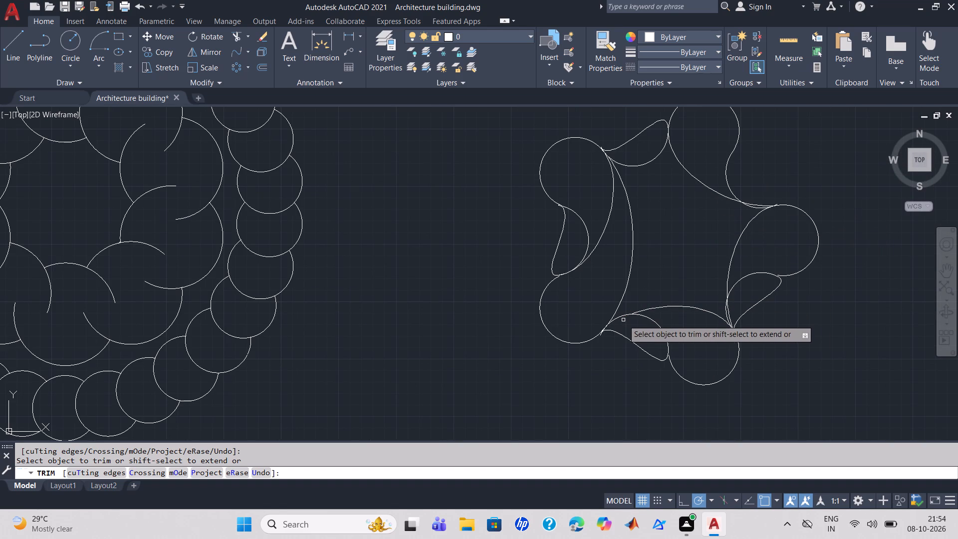
click(729, 316)
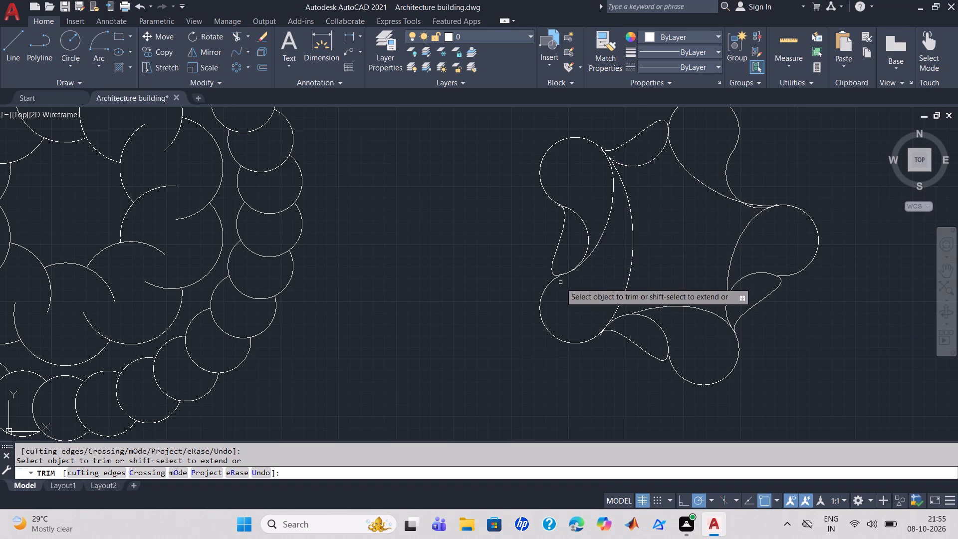
scroll(603, 339, up, 1)
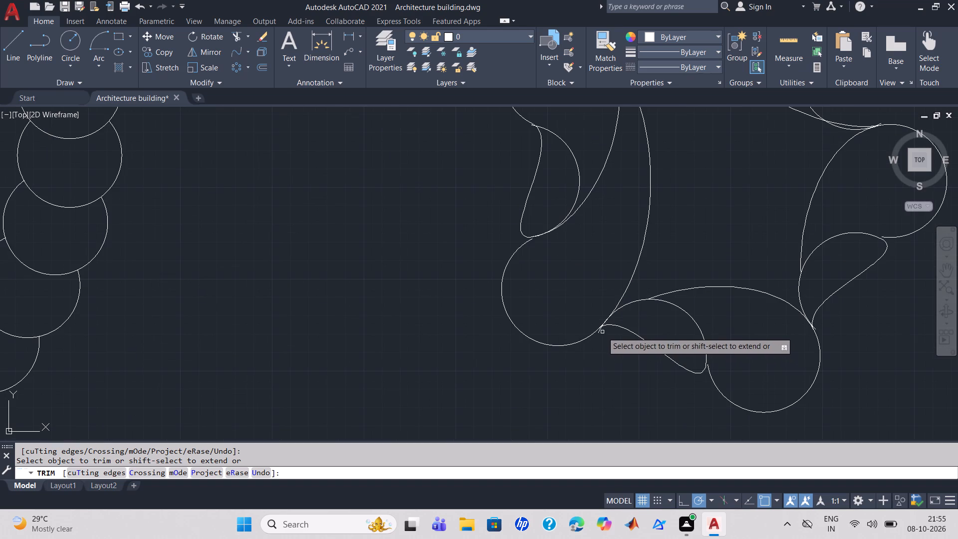
click(599, 331)
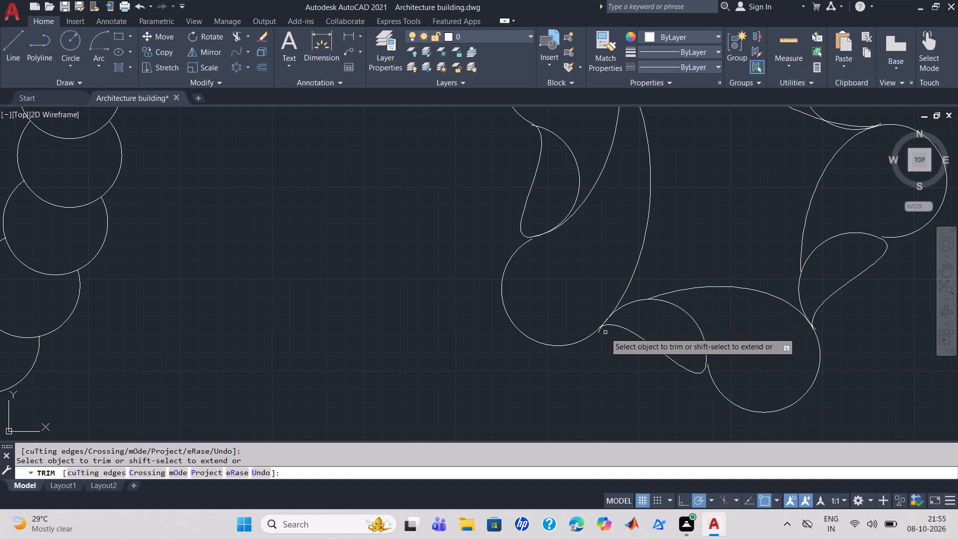
scroll(604, 331, up, 1)
click(597, 331)
scroll(708, 285, down, 1)
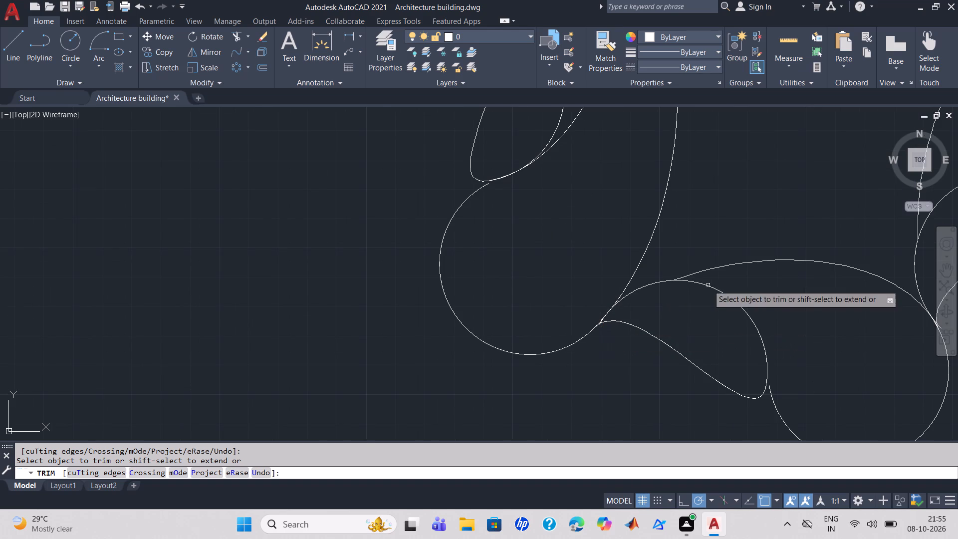
Trim the overlapping end of the top lobe's inward blend curve and the protruding stub at the right lobe's upper end.
scroll(708, 285, down, 2)
middle_drag(777, 316, 605, 309)
scroll(607, 298, up, 1)
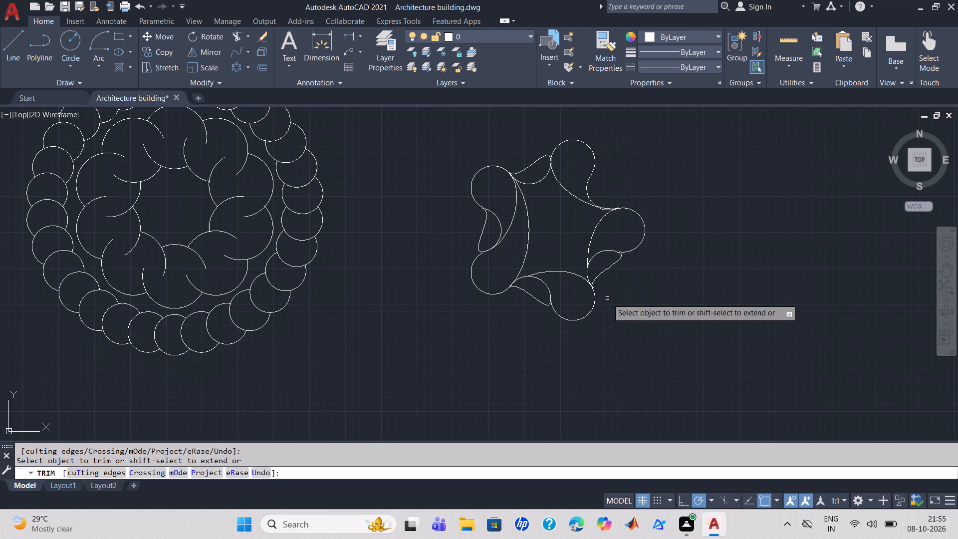
middle_drag(663, 299, 657, 332)
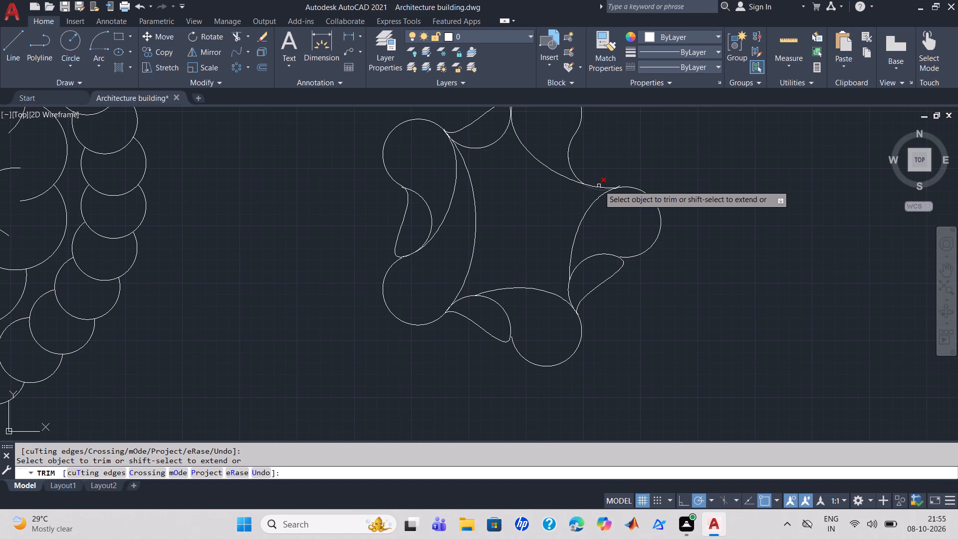
click(599, 187)
scroll(613, 187, up, 1)
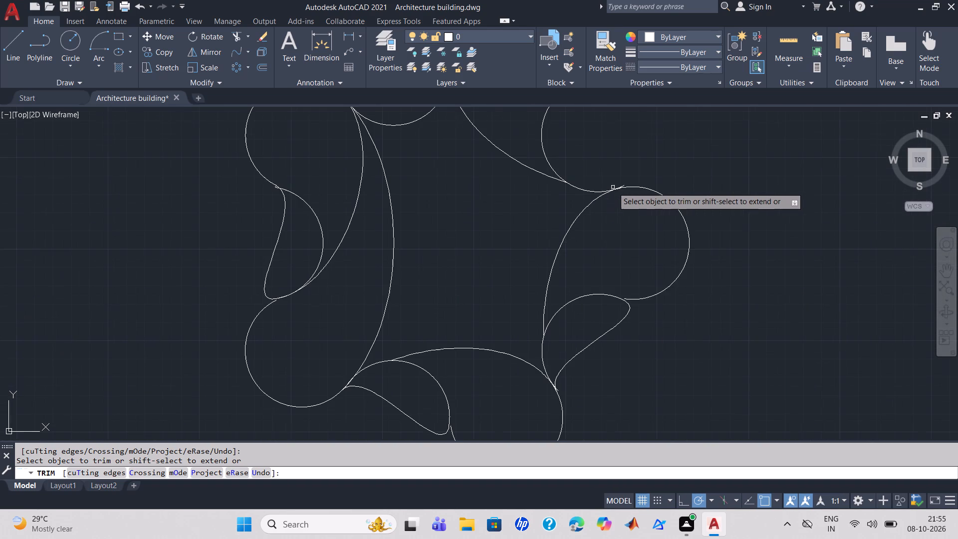
click(624, 185)
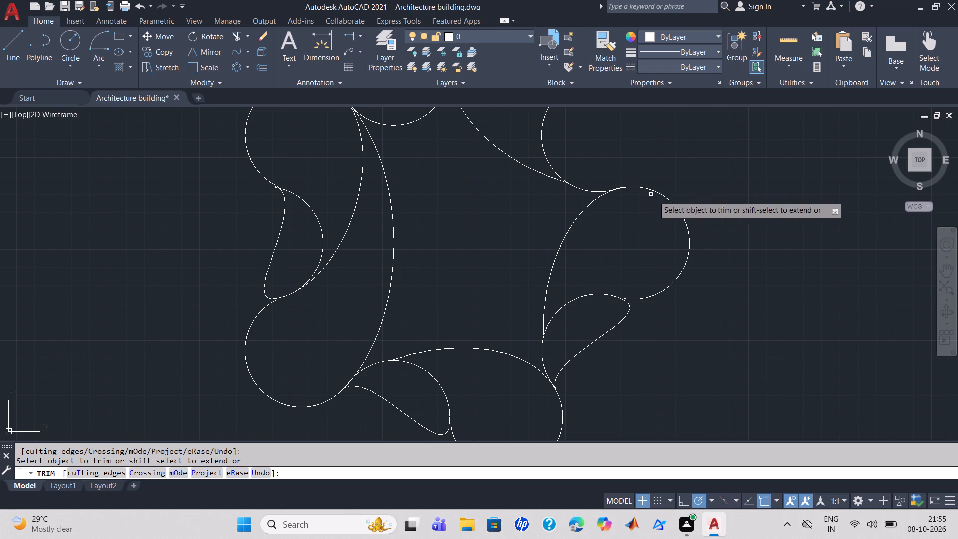
scroll(730, 227, down, 2)
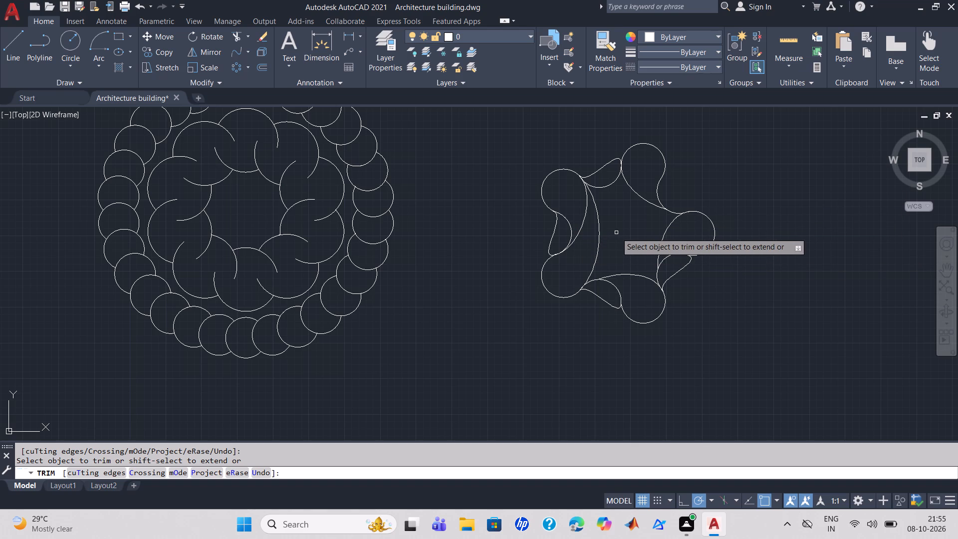
key(Escape)
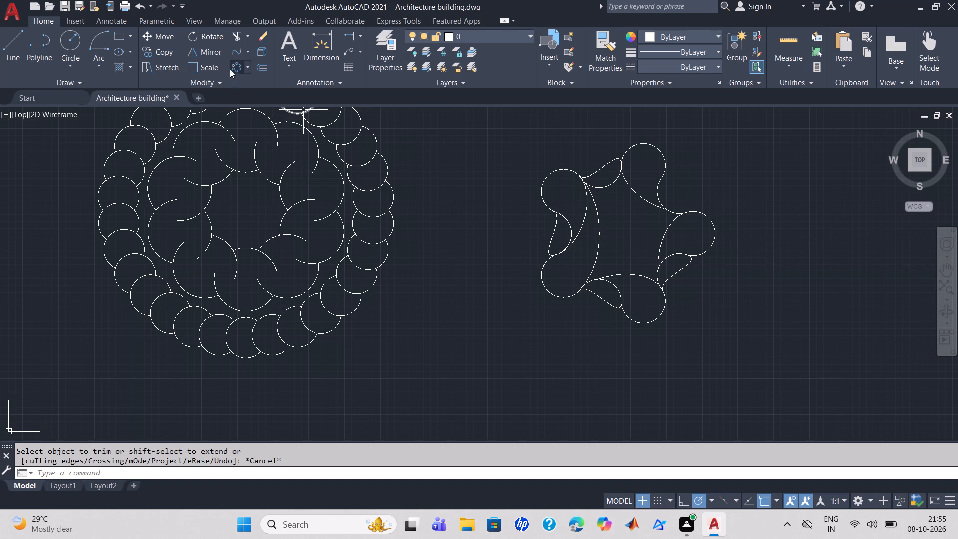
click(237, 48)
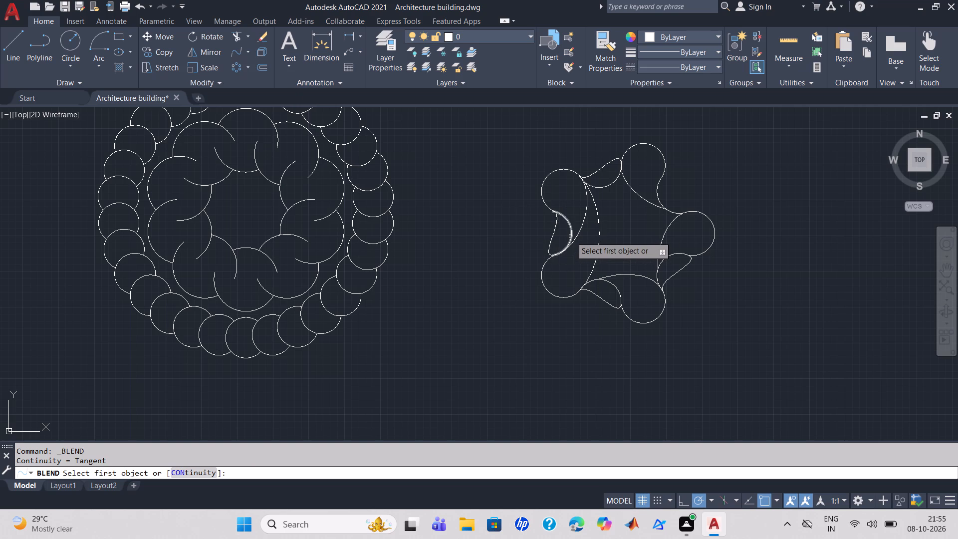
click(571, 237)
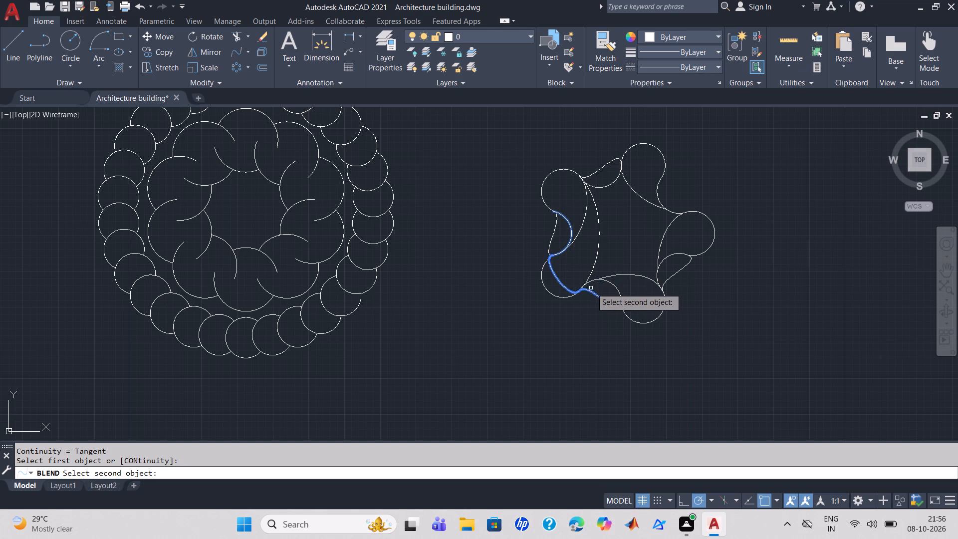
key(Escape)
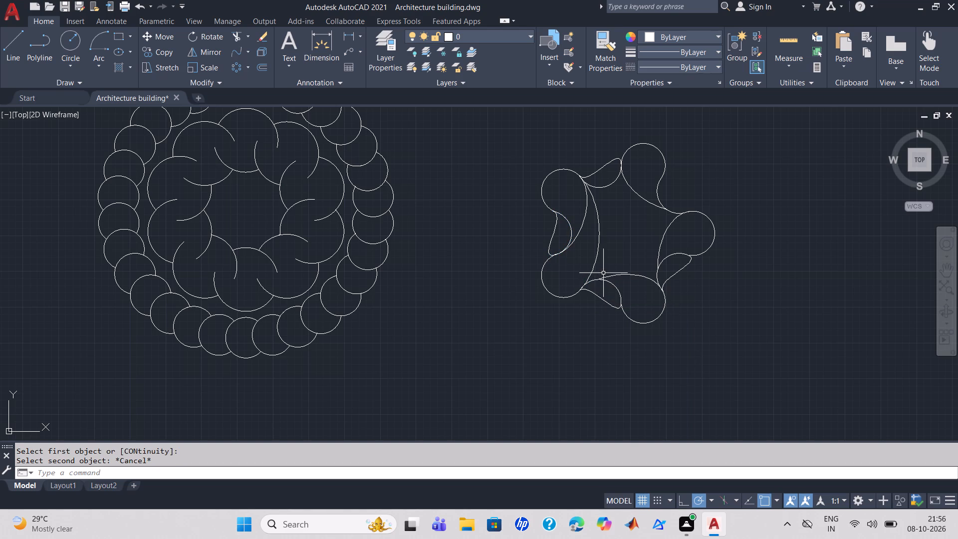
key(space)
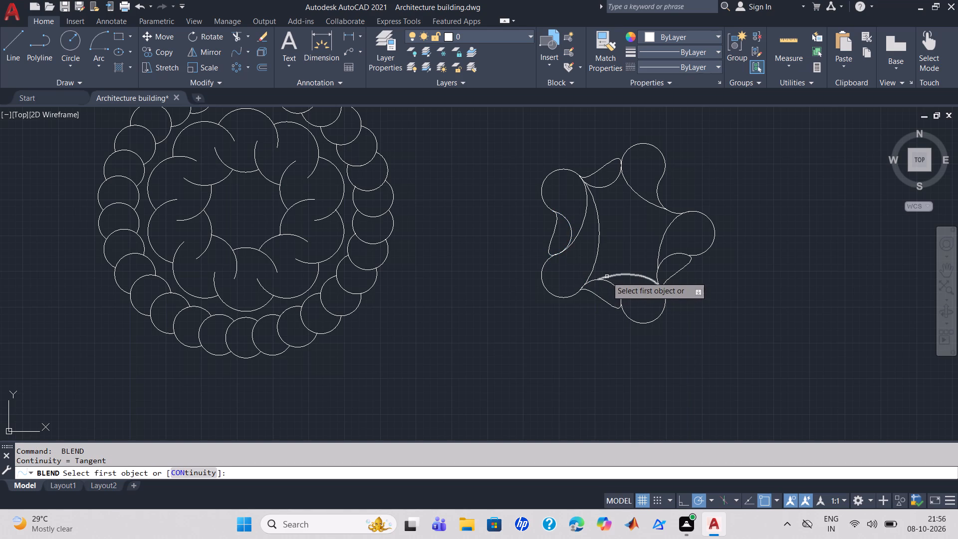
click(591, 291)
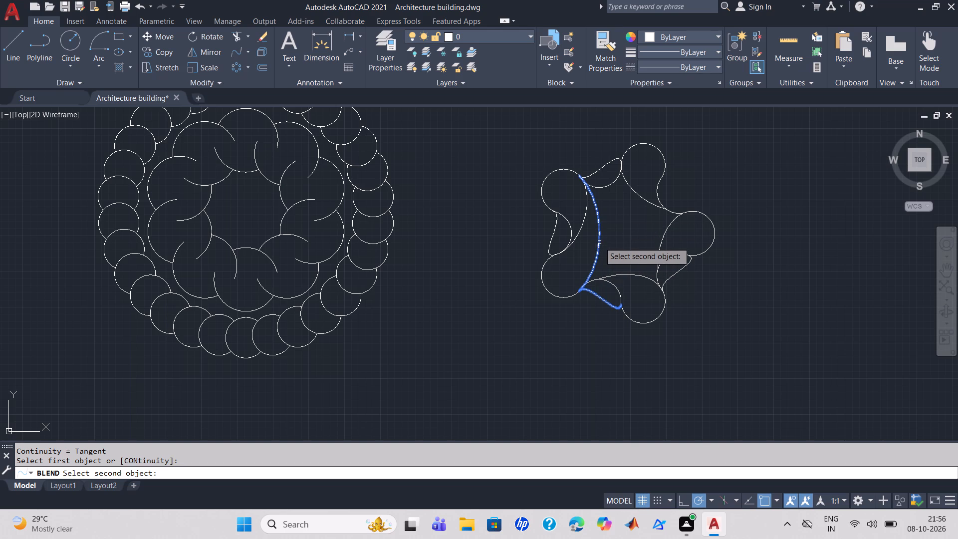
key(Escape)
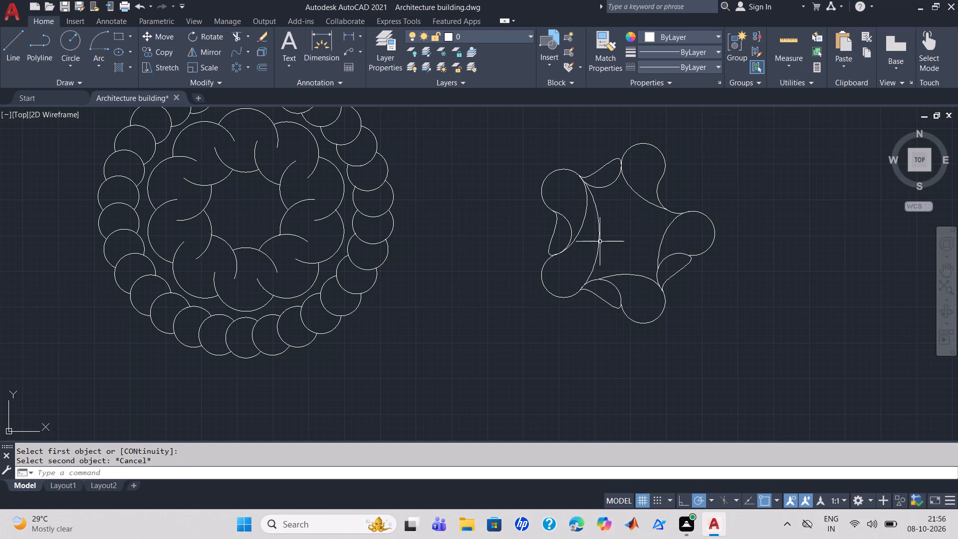
Trim away both inward blend curves running between the upper-left and lower-left lobes.
text(tr)
key(Return)
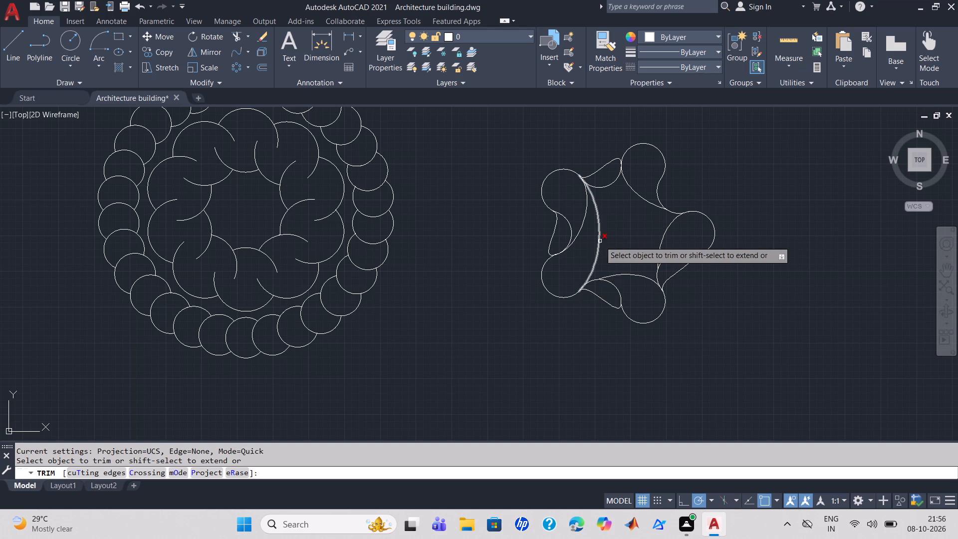
click(600, 241)
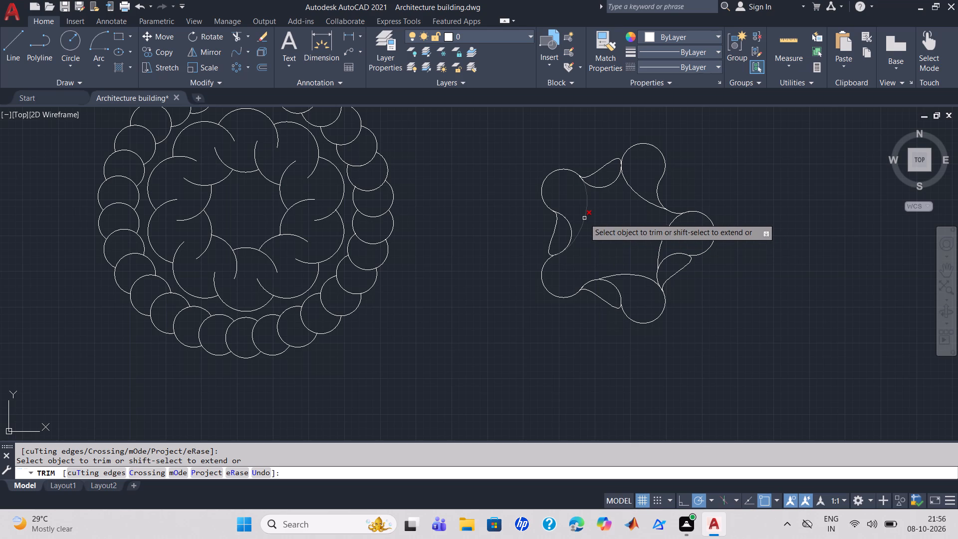
click(584, 218)
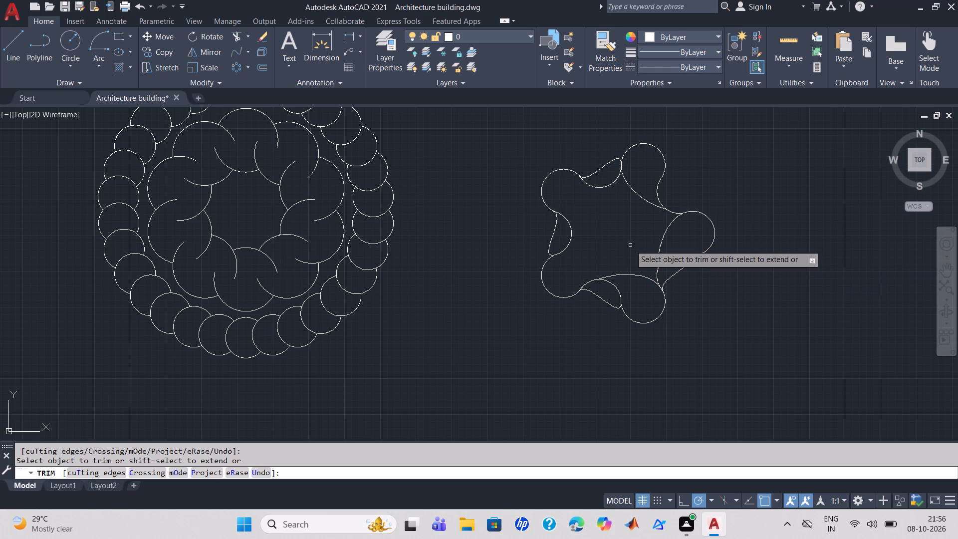
key(Escape)
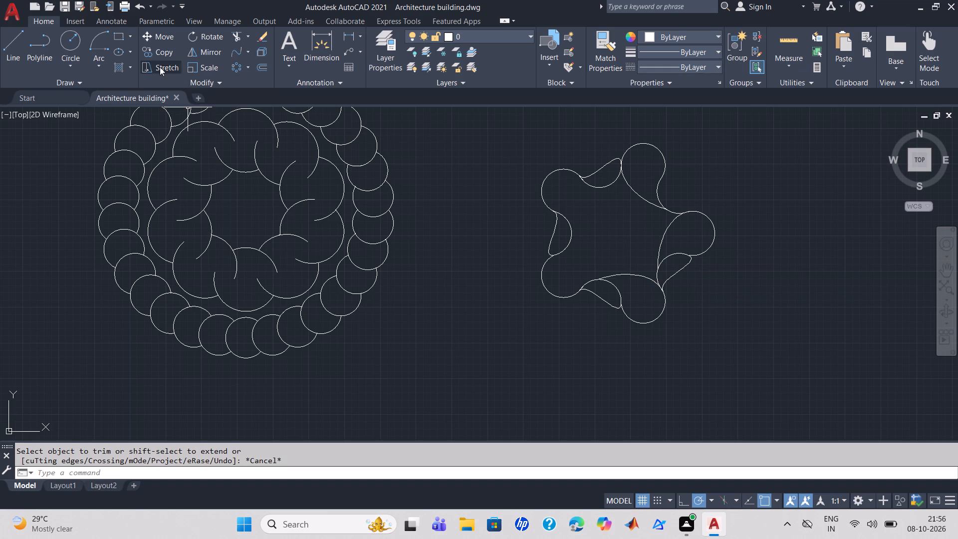
Blend the lower-left lobe's upper end with the bottom lobe using tangent continuity.
click(234, 51)
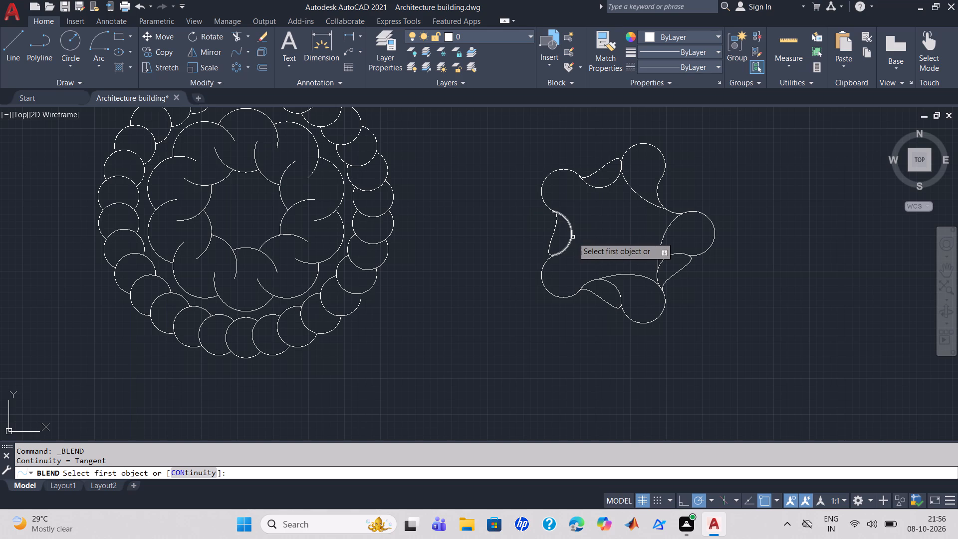
click(540, 276)
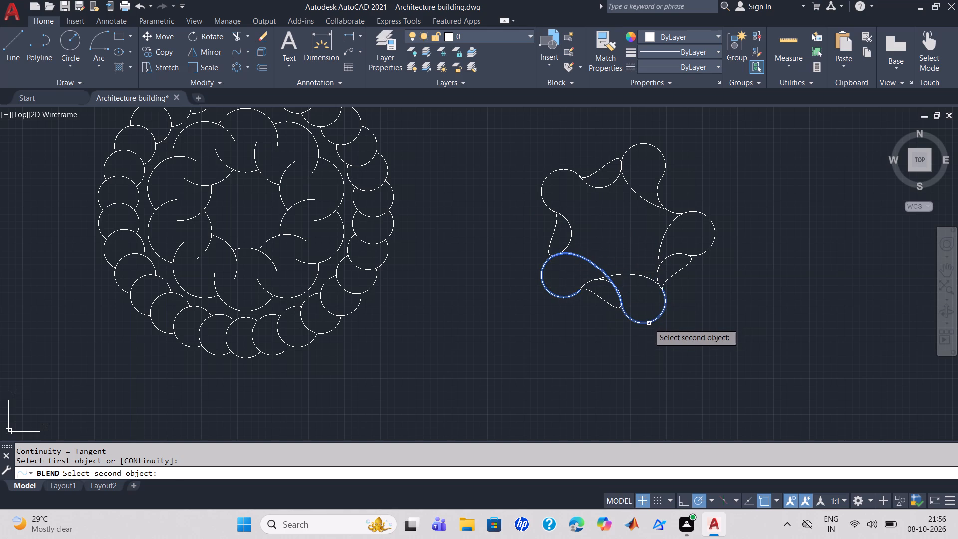
click(649, 324)
key(Escape)
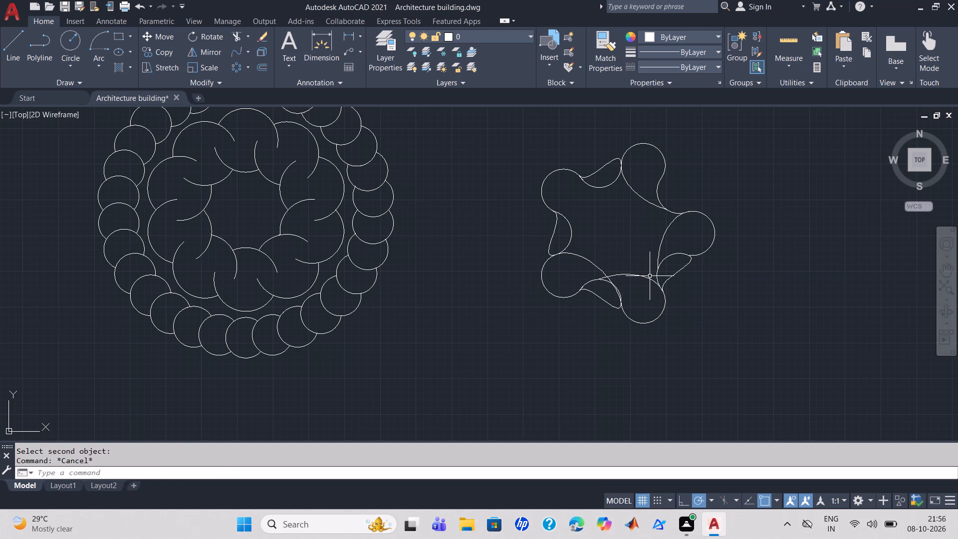
Trim the crossing end of the bottom inward curve, the outer notch curve, and the new blend's lower piece between the lower-left and bottom lobes.
key(t)
key(r)
key(Return)
scroll(649, 271, up, 2)
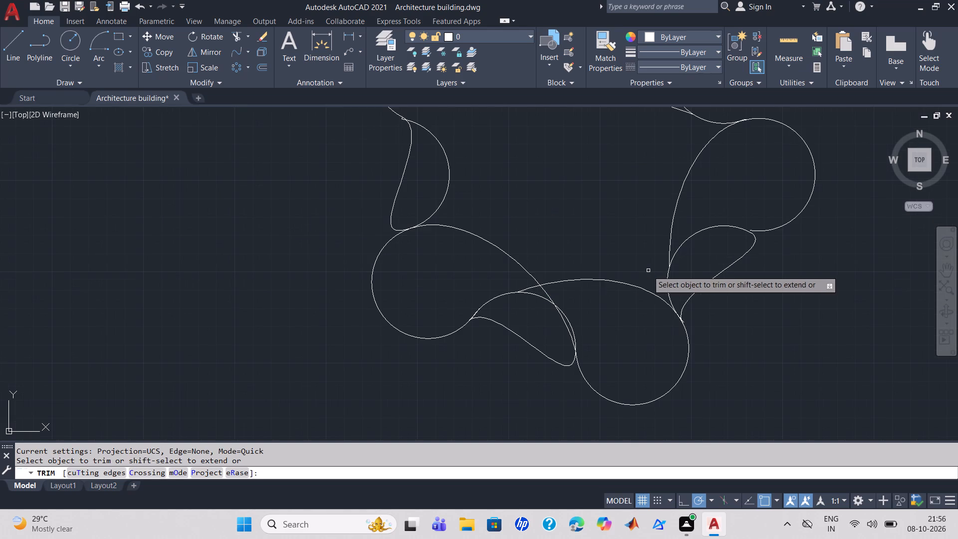
click(536, 287)
scroll(591, 268, down, 1)
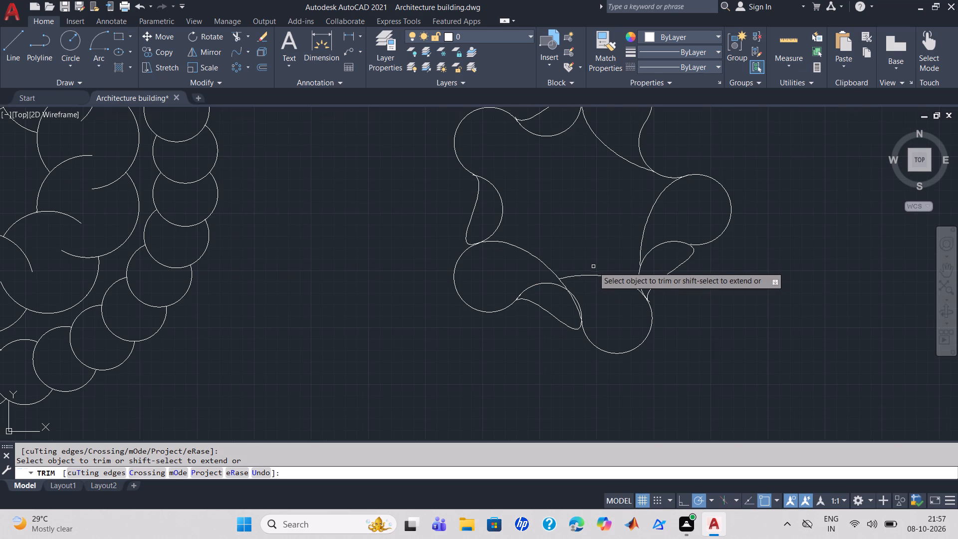
scroll(593, 266, down, 1)
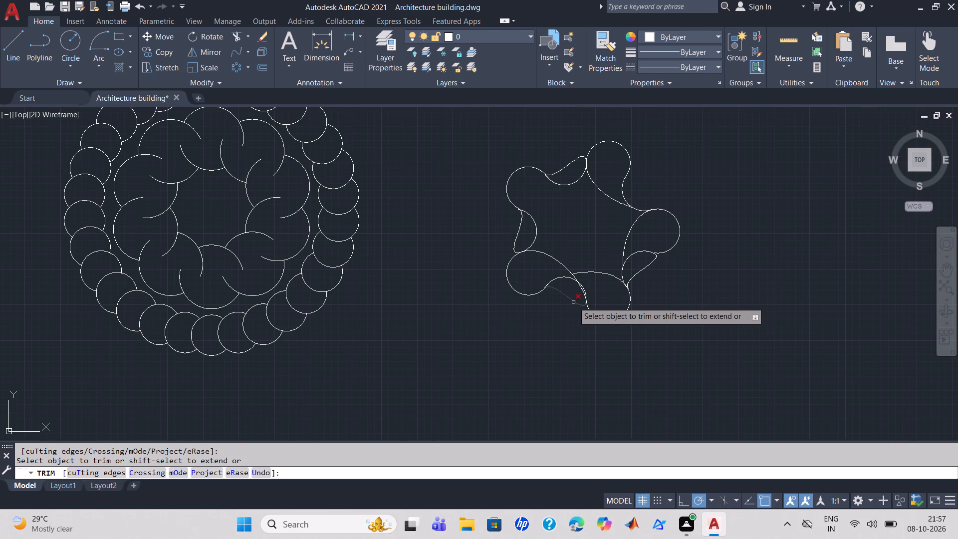
click(573, 302)
scroll(592, 292, up, 2)
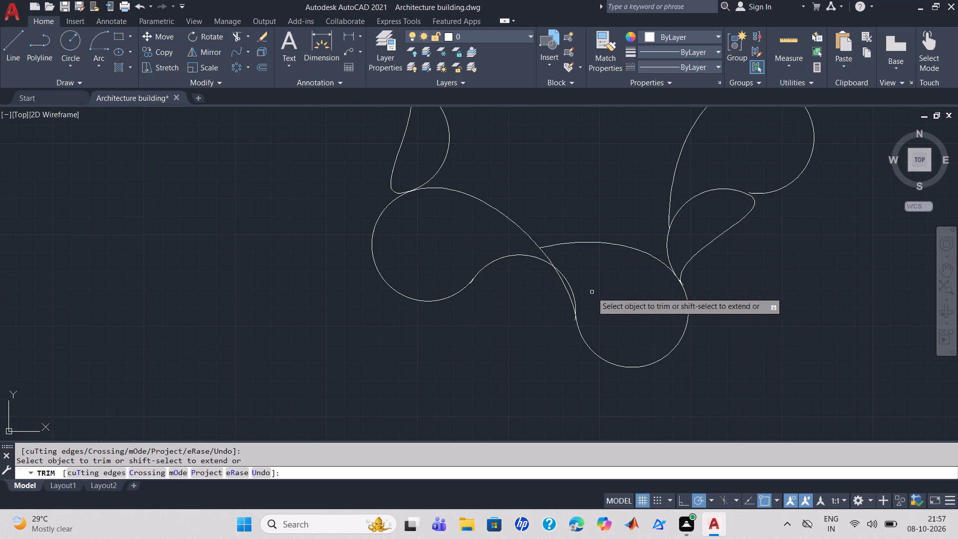
click(565, 288)
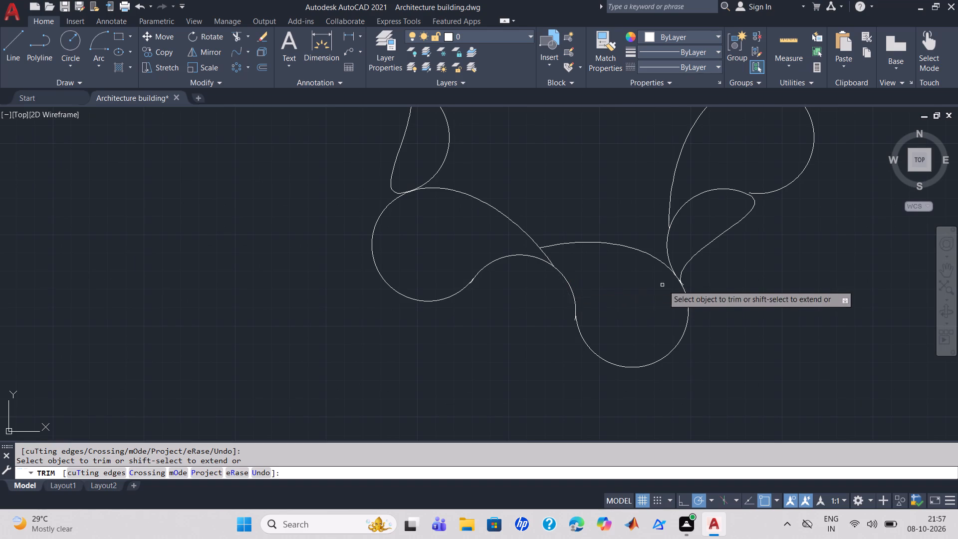
scroll(683, 279, down, 2)
middle_drag(786, 307, 711, 319)
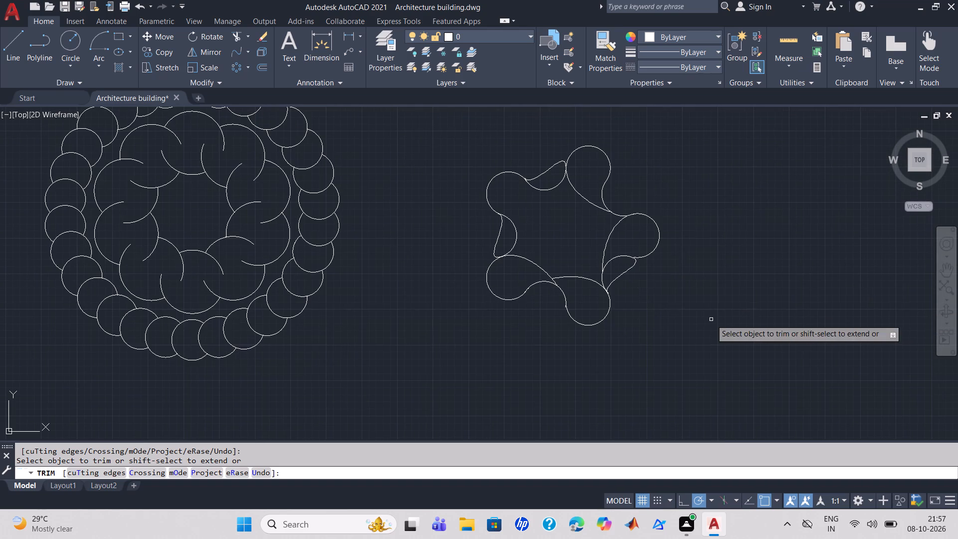
Draw a small circle of about 6" radius inside the upper-left lobe.
click(74, 39)
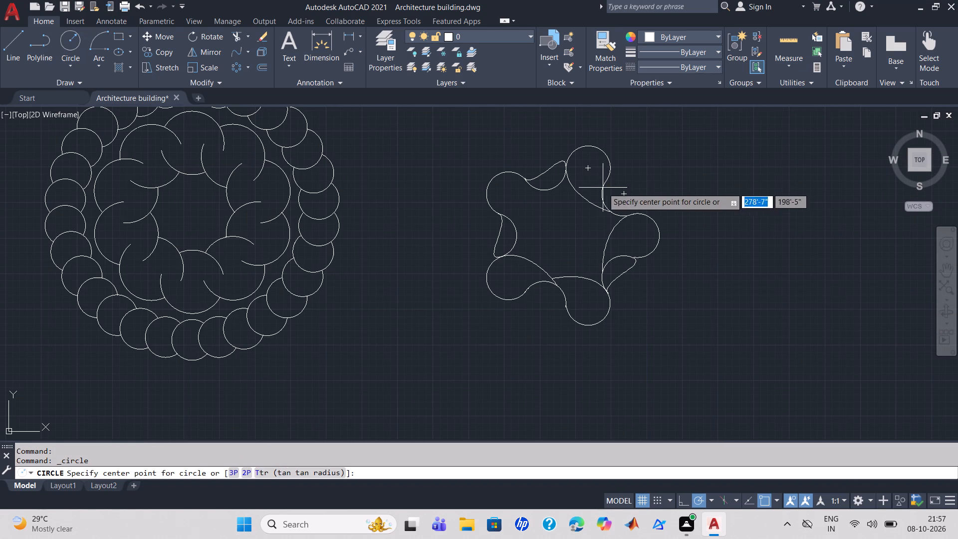
scroll(500, 193, up, 2)
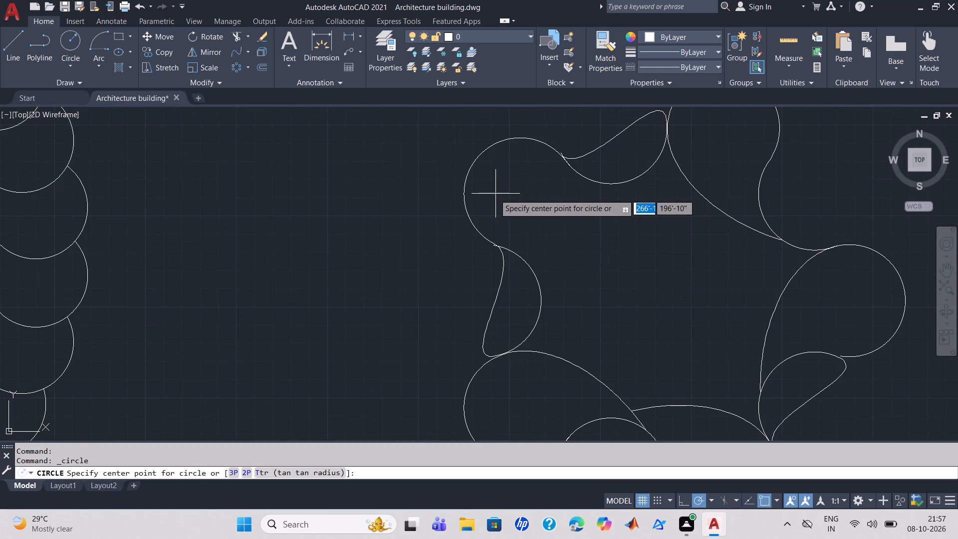
scroll(491, 197, up, 1)
drag(488, 198, 503, 209)
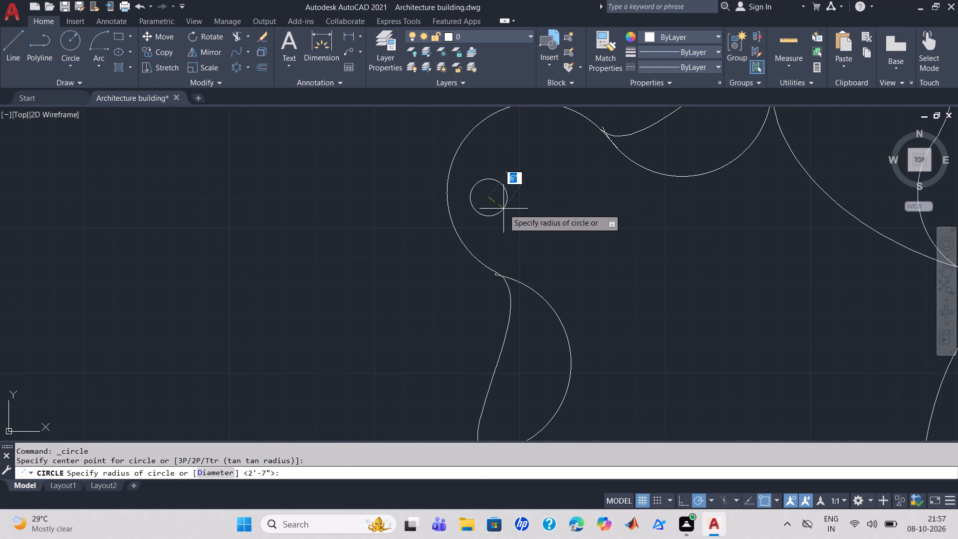
drag(503, 209, 504, 210)
click(503, 207)
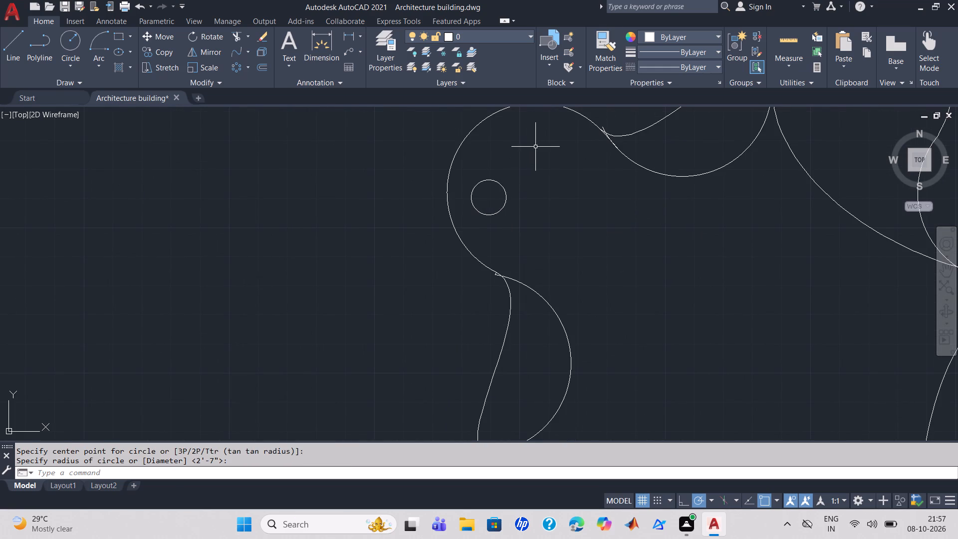
Draw a second small circle of about 5" radius inside the upper-left lobe, up and to the side of the existing one.
key(space)
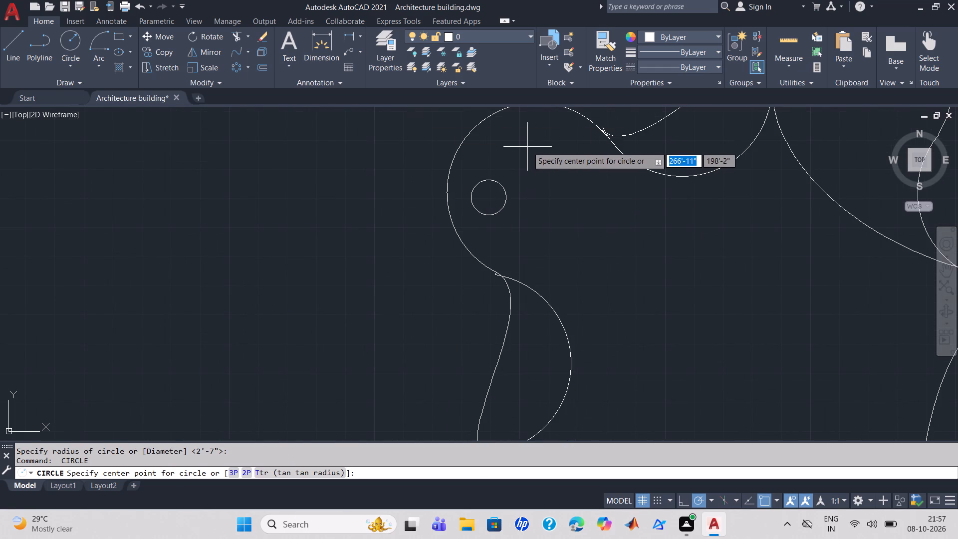
click(533, 145)
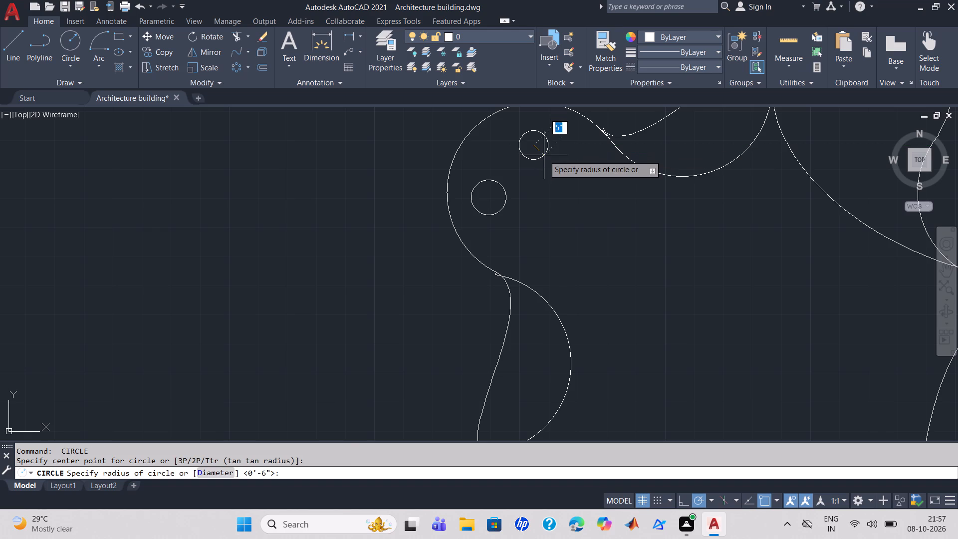
click(545, 156)
Draw a larger circle of about 10" radius inside the upper-left lobe, facing the two small circles.
scroll(604, 189, down, 1)
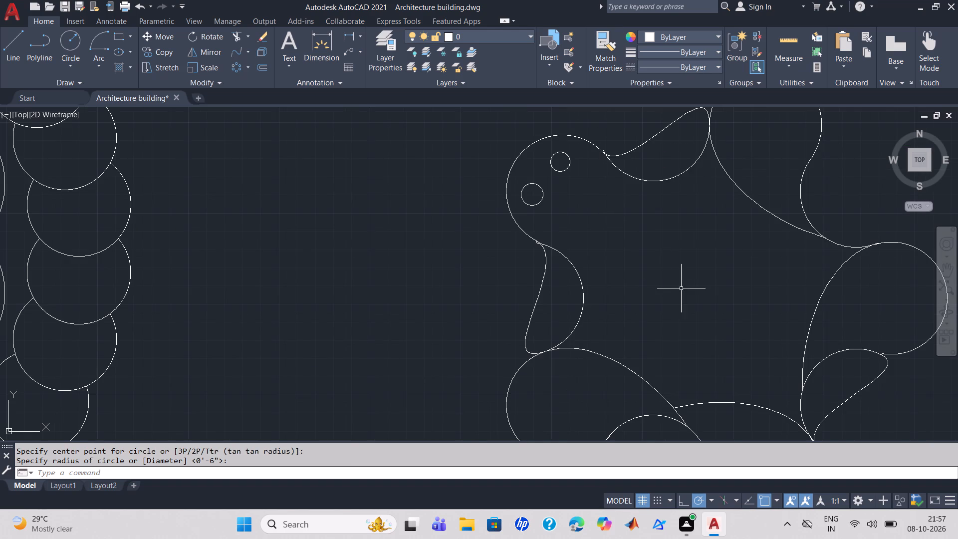
middle_drag(683, 288, 607, 216)
scroll(607, 216, down, 2)
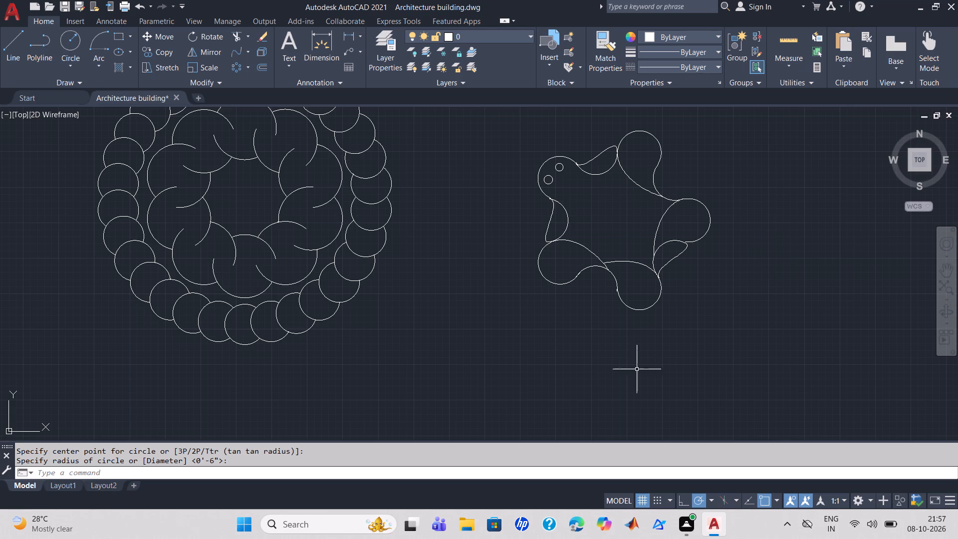
key(space)
click(63, 48)
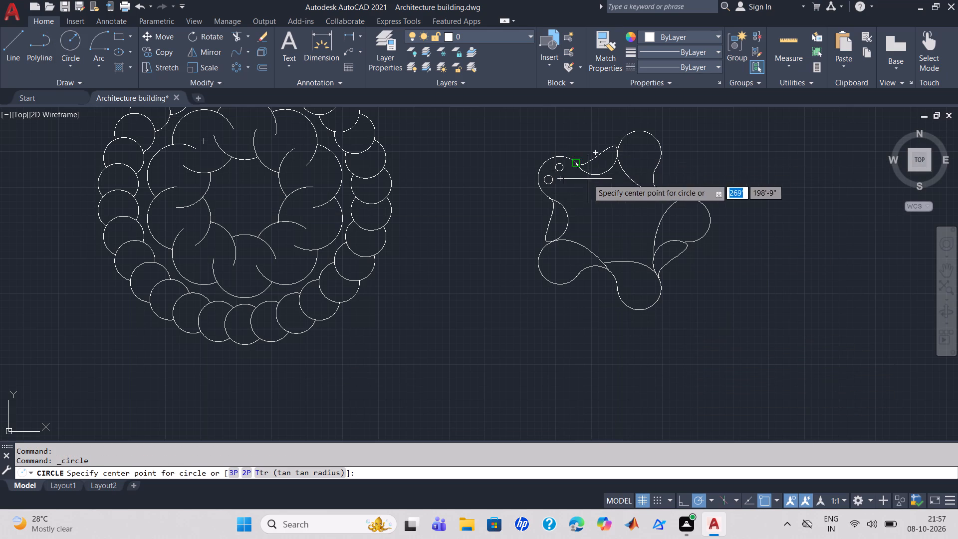
scroll(588, 179, up, 1)
scroll(541, 181, up, 2)
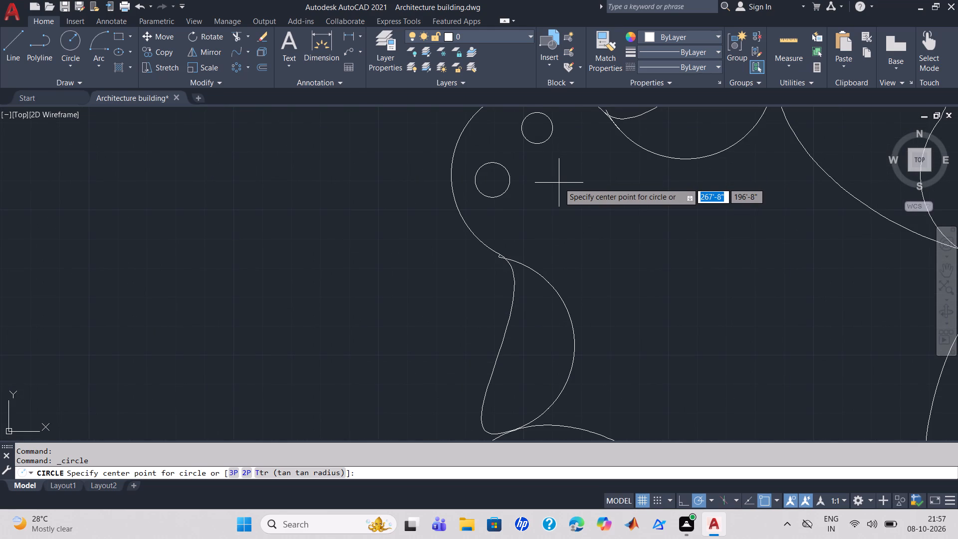
click(559, 183)
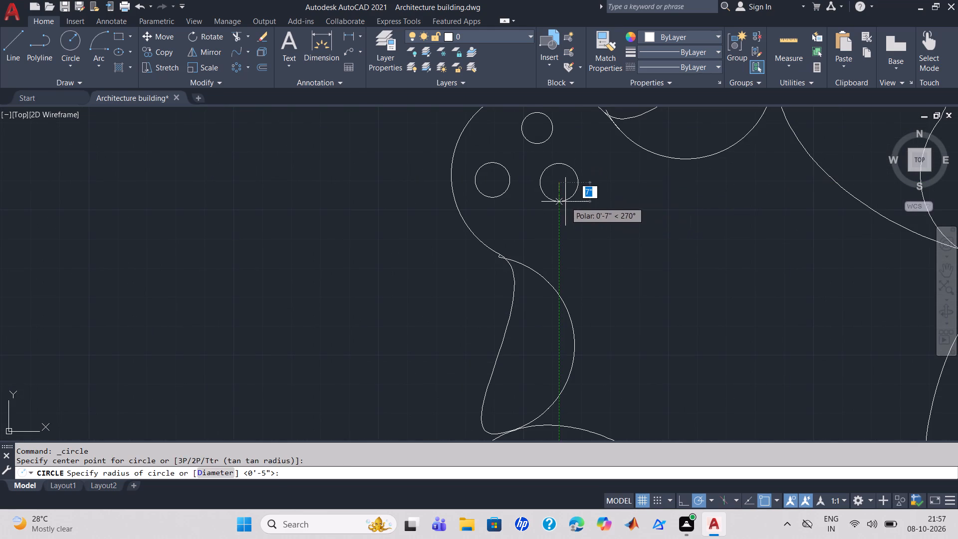
click(576, 205)
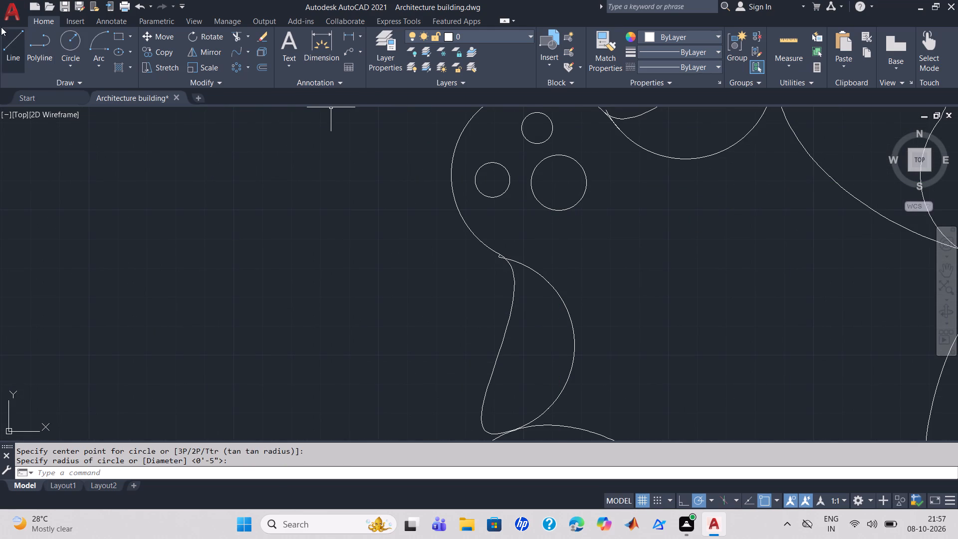
Draw a diagonal line from the larger circle's centre down-left to just past its edge.
click(12, 38)
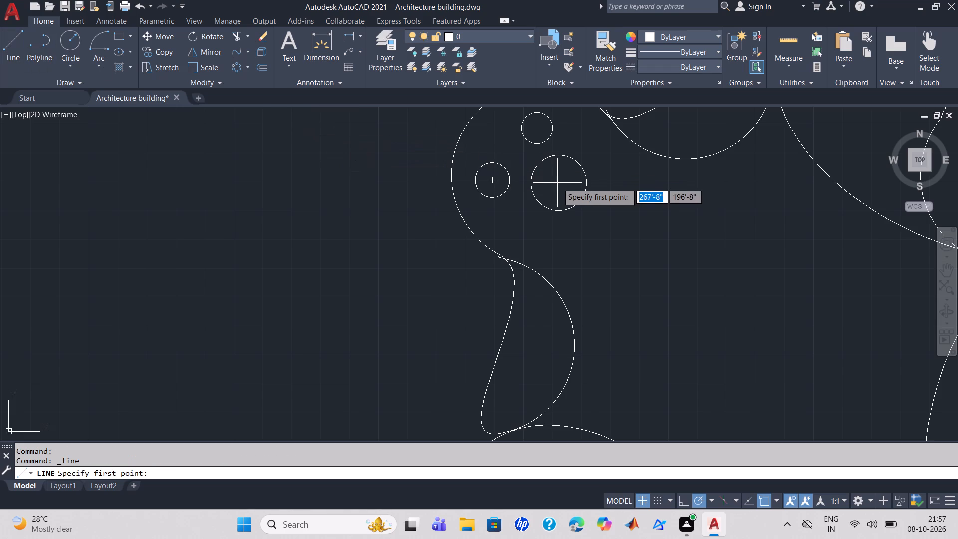
scroll(573, 159, up, 1)
click(573, 159)
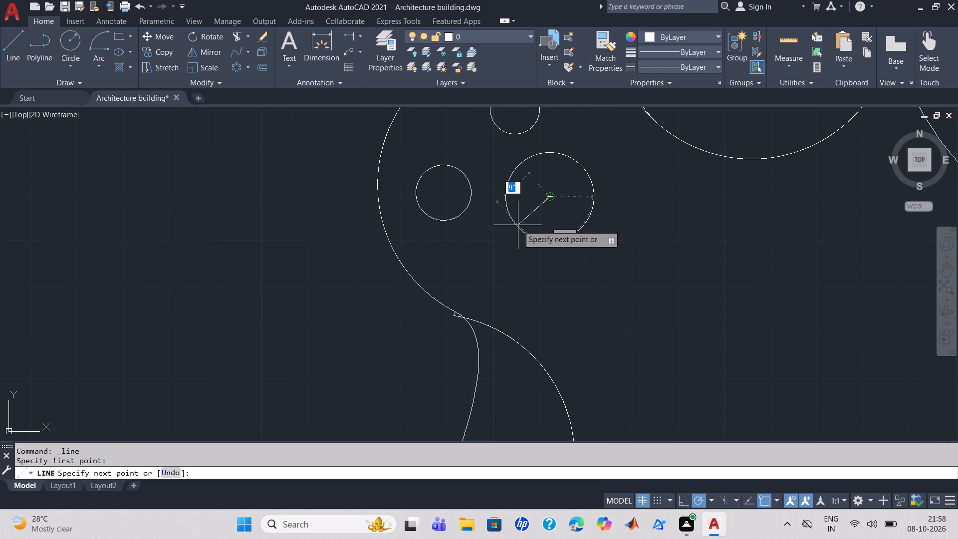
scroll(520, 233, up, 2)
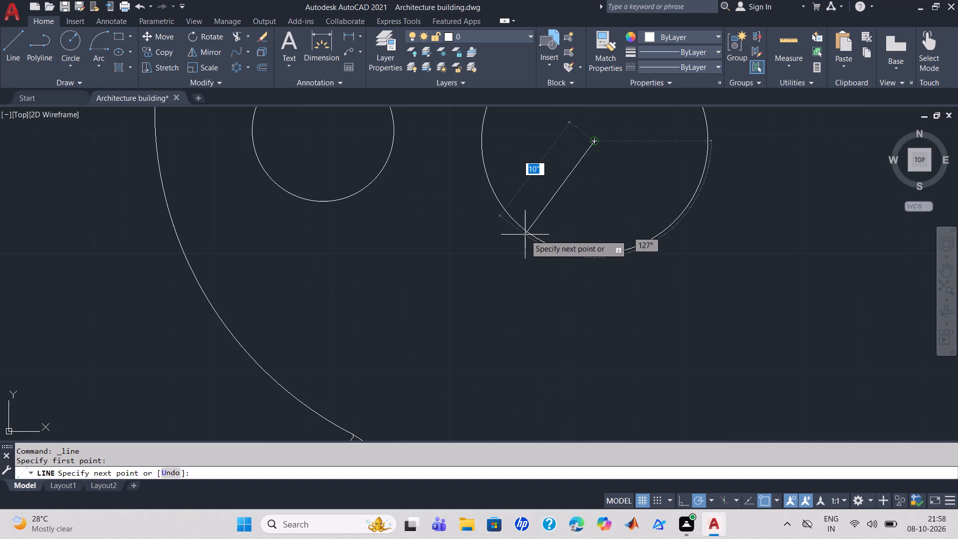
click(527, 232)
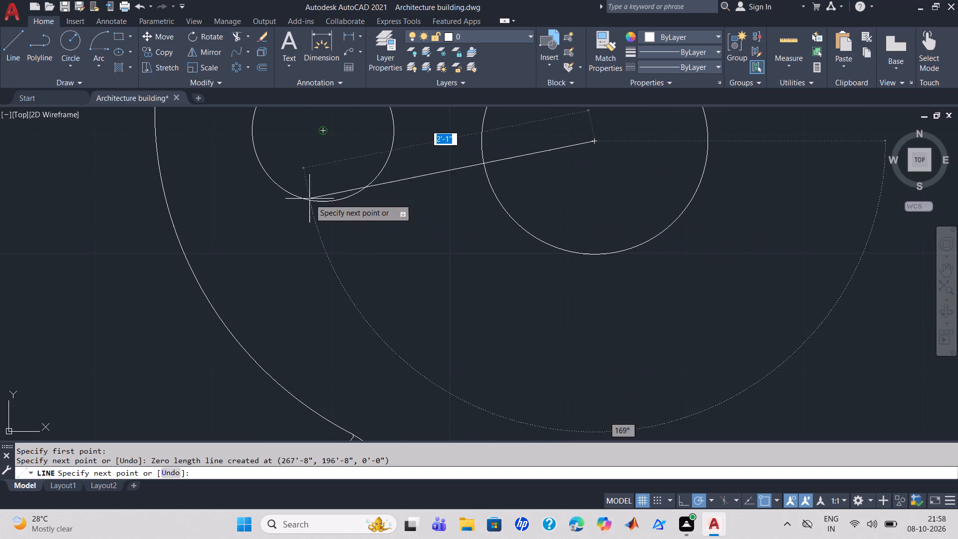
click(500, 264)
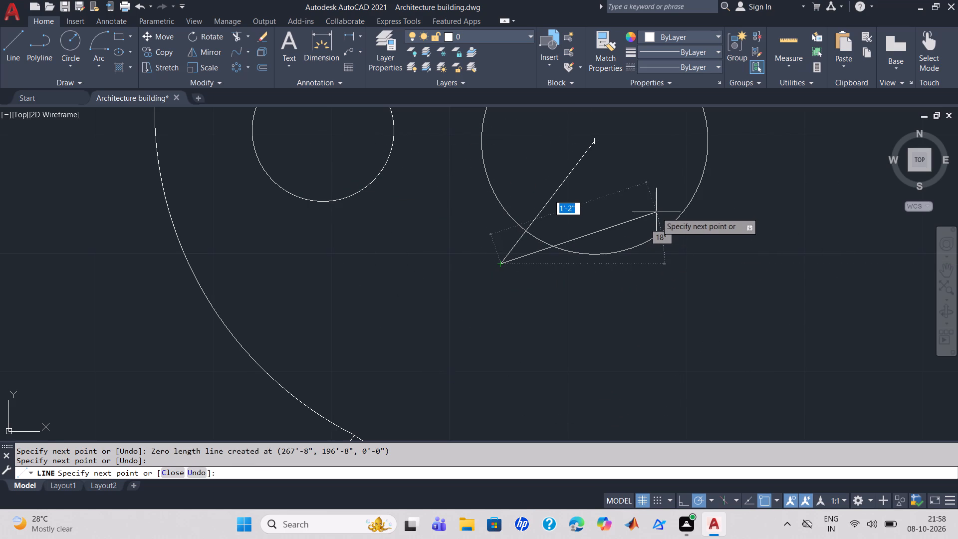
key(Escape)
Draw a second line from the same centre, about 1'-7" long at 53°, continuing the diagonal past the circle's upper-right edge.
key(space)
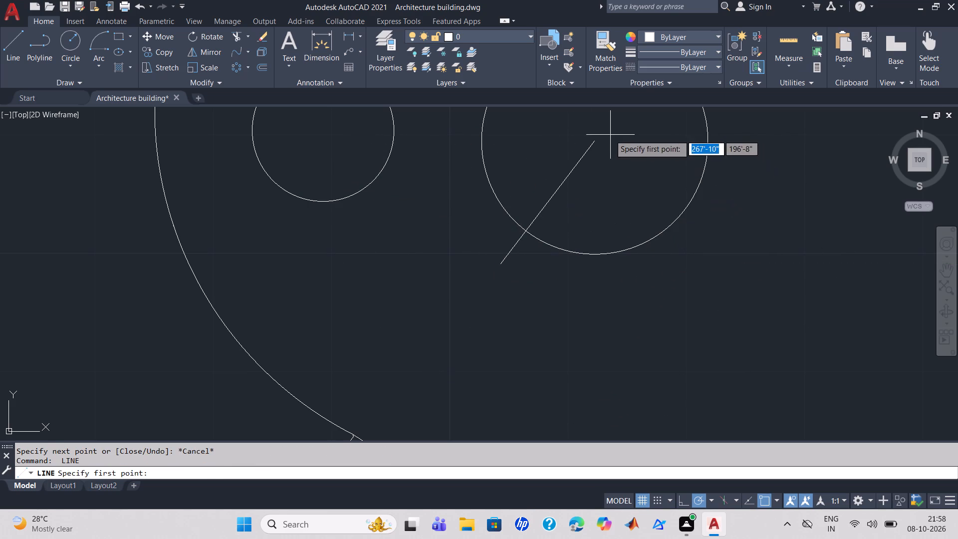
click(596, 144)
scroll(596, 144, down, 3)
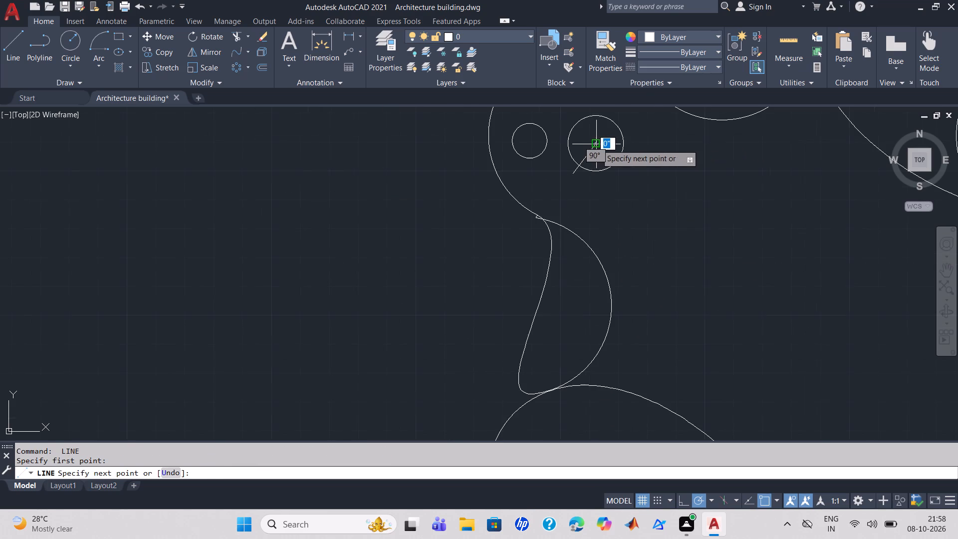
click(631, 102)
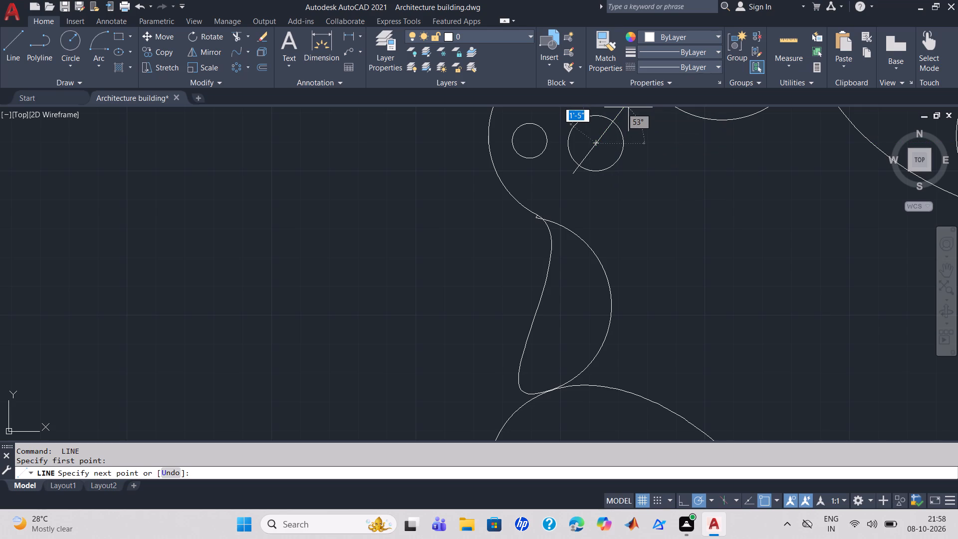
scroll(628, 106, up, 1)
middle_drag(628, 106, 654, 139)
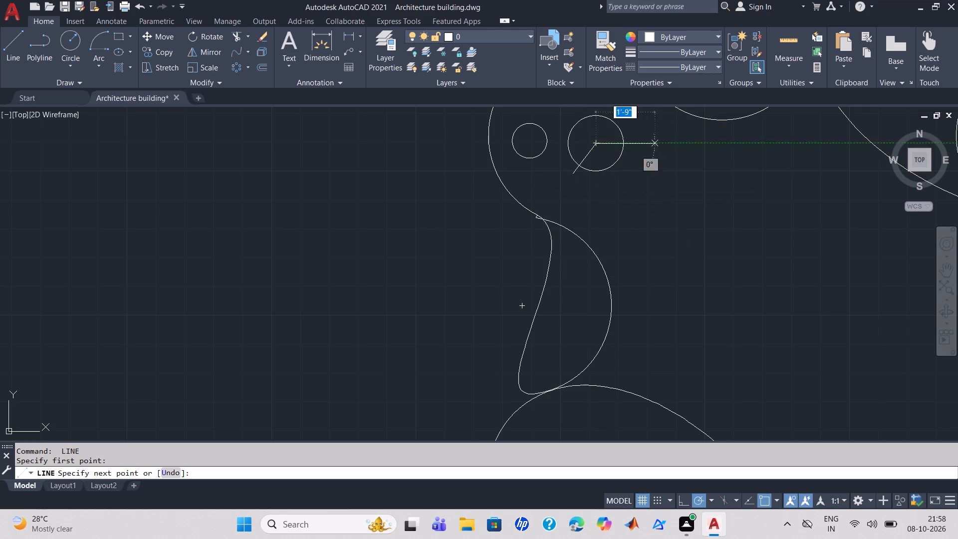
middle_drag(654, 139, 639, 92)
middle_drag(668, 138, 624, 276)
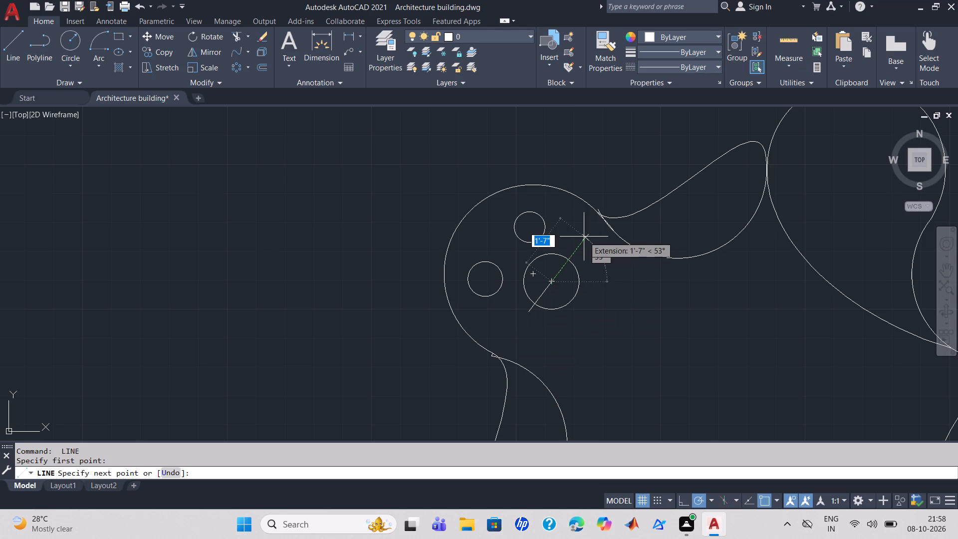
click(584, 237)
key(Escape)
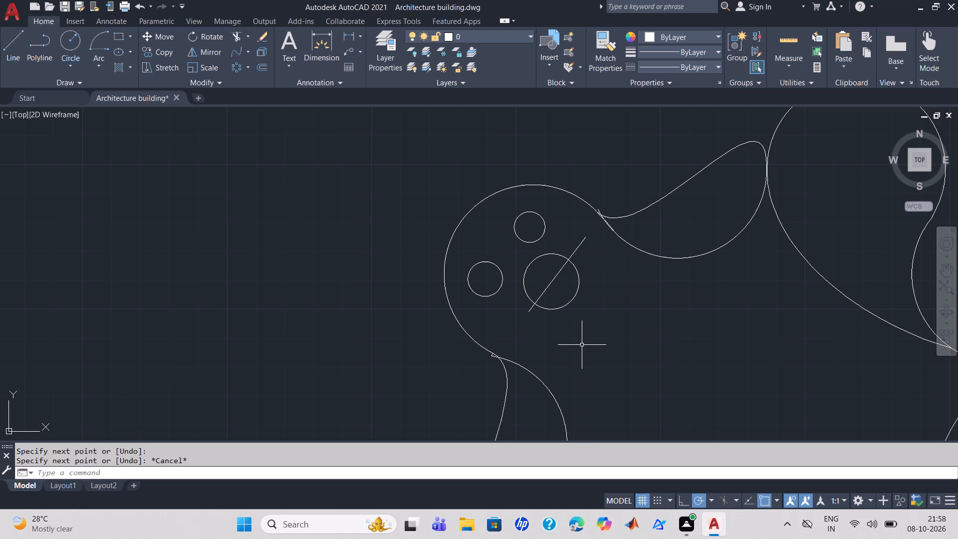
Trim away the larger circle's upper-left half and both projecting ends of the diagonal, leaving a closed half-circle mouth.
text(tr)
key(Return)
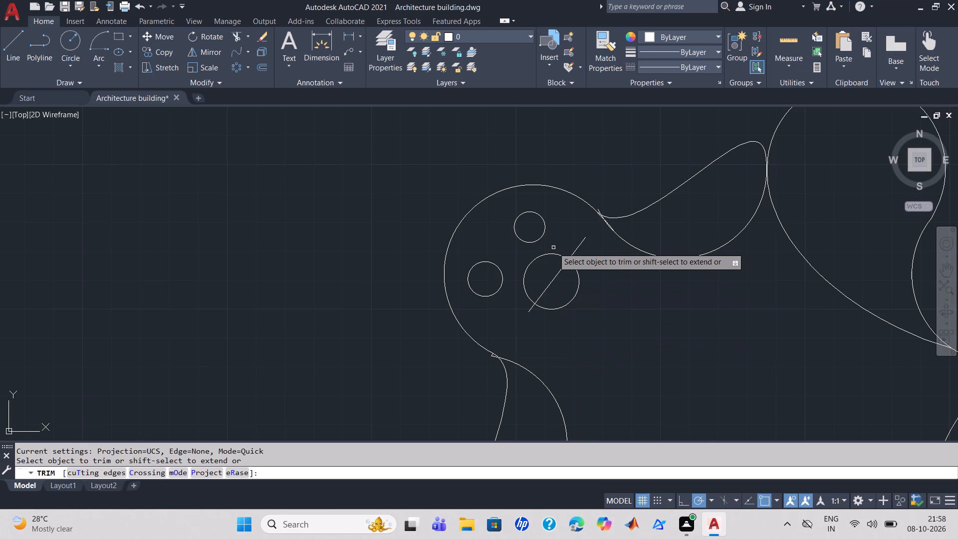
click(553, 255)
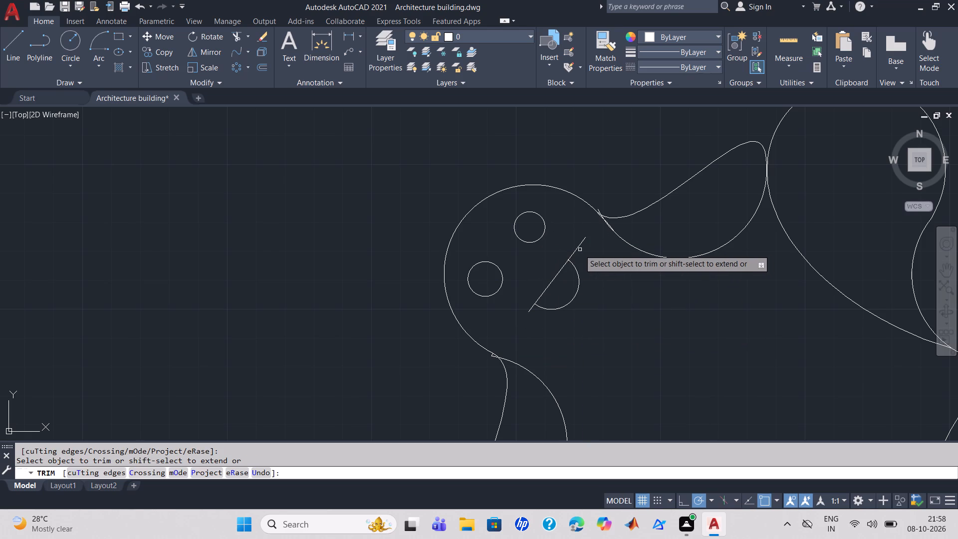
click(576, 250)
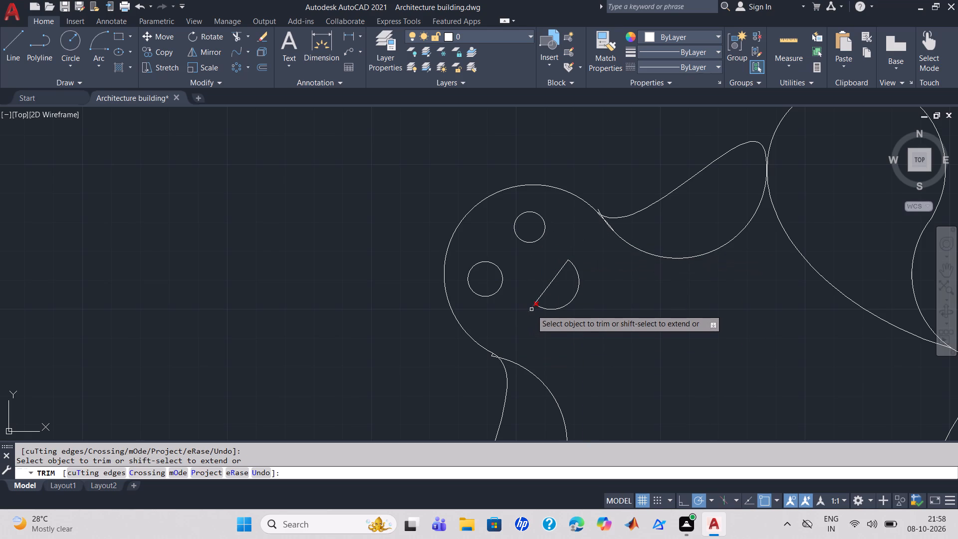
click(531, 309)
scroll(725, 400, down, 1)
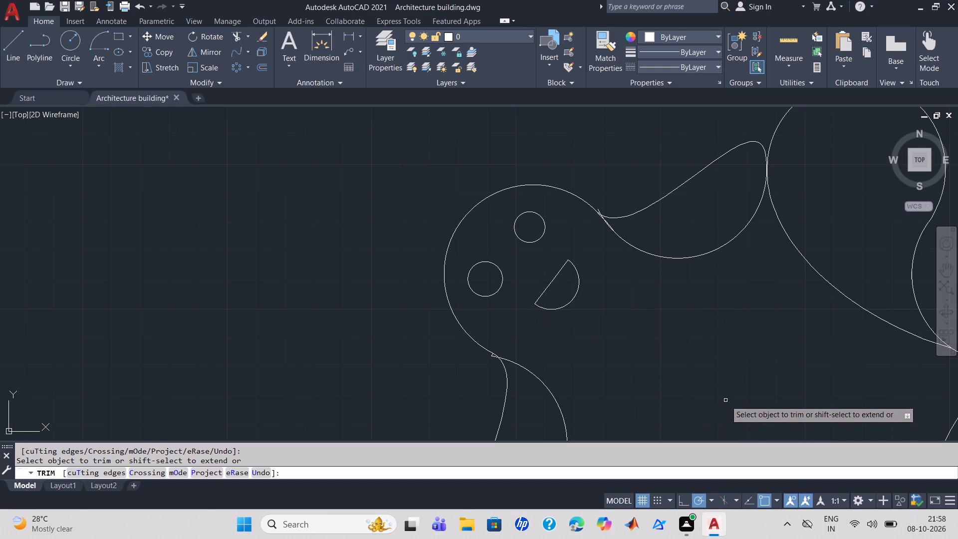
key(Escape)
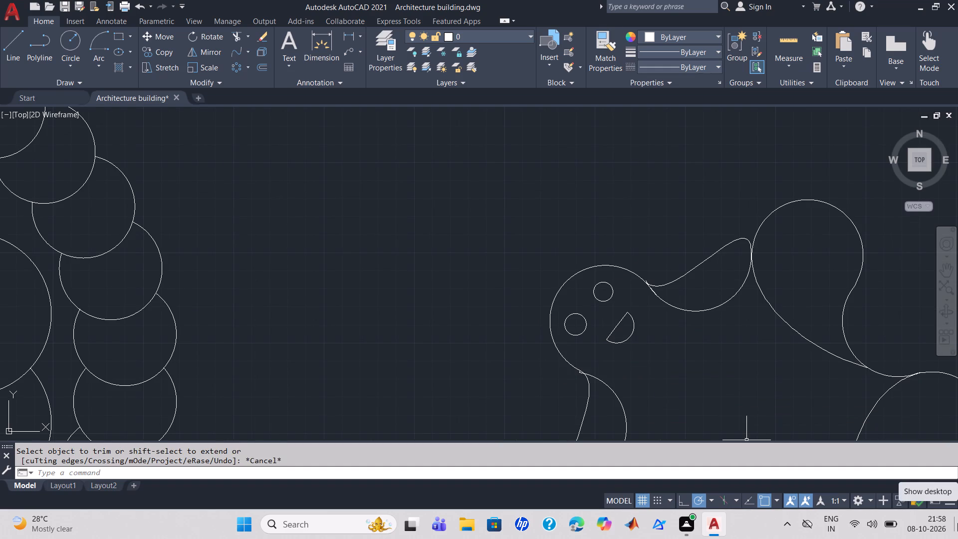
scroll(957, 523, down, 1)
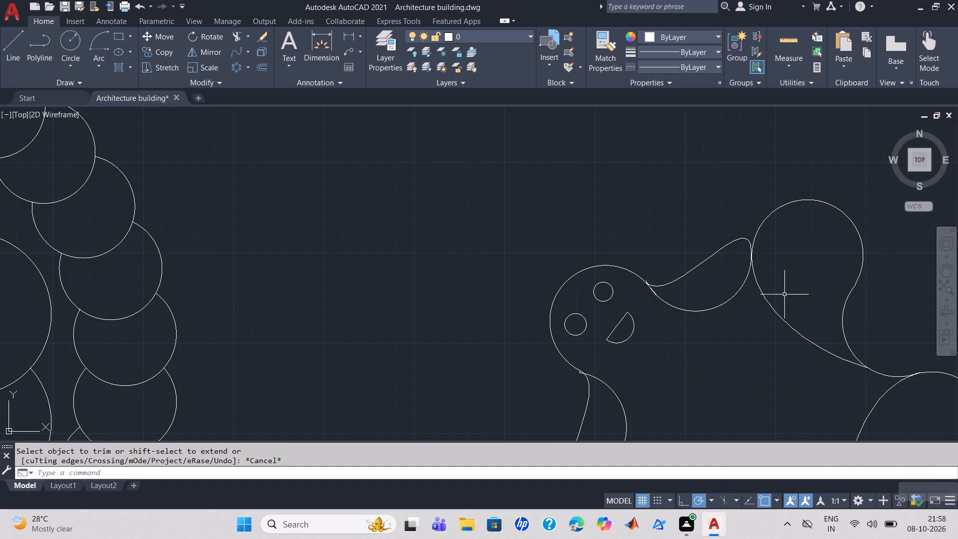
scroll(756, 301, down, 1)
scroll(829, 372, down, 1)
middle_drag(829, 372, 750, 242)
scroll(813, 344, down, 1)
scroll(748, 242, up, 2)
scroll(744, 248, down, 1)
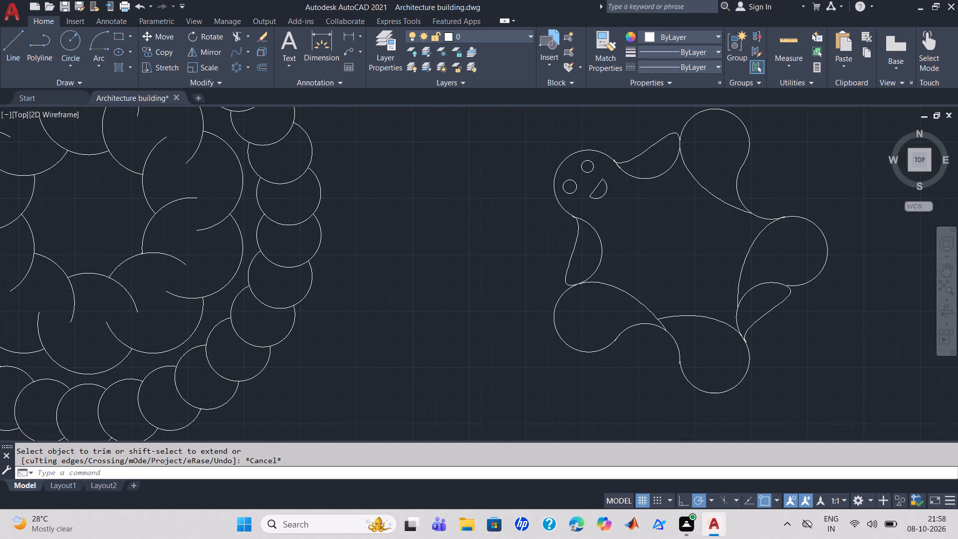
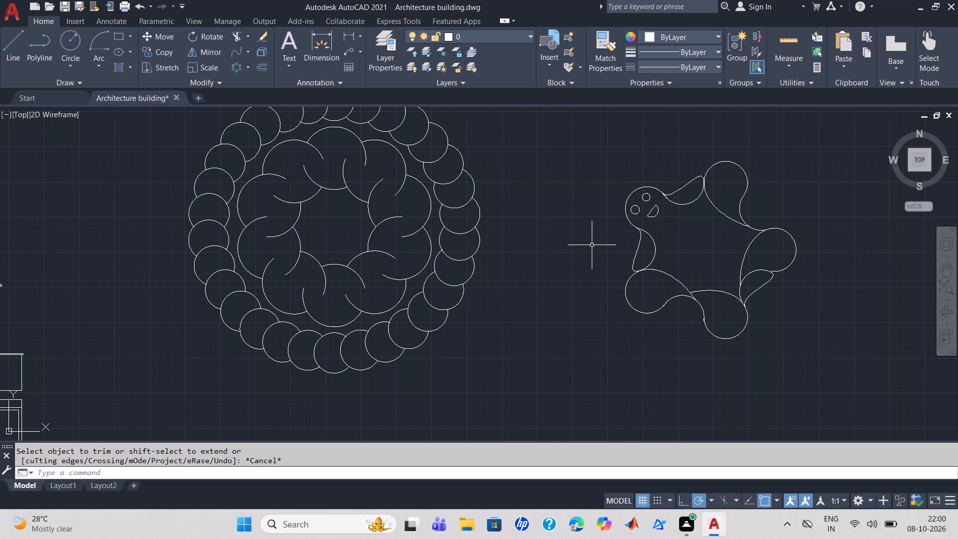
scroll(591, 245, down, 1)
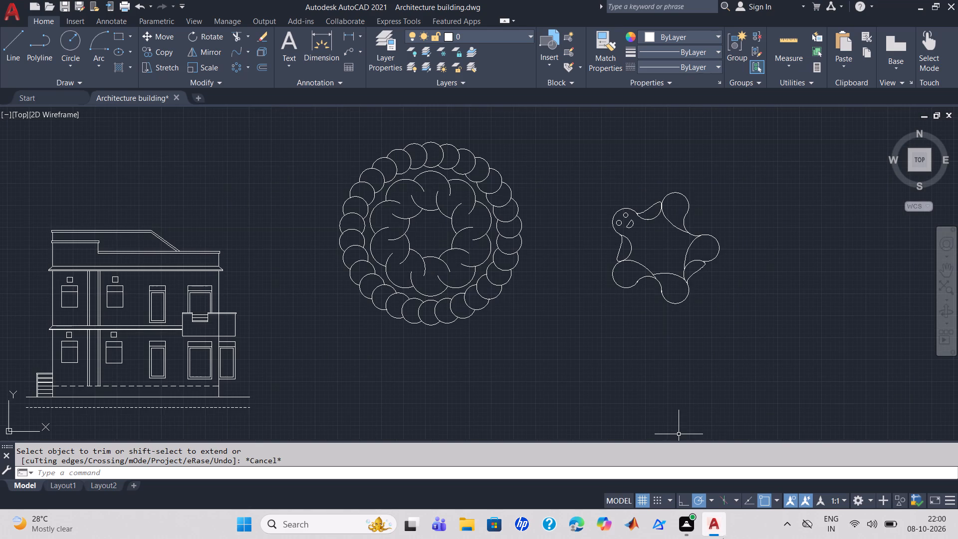
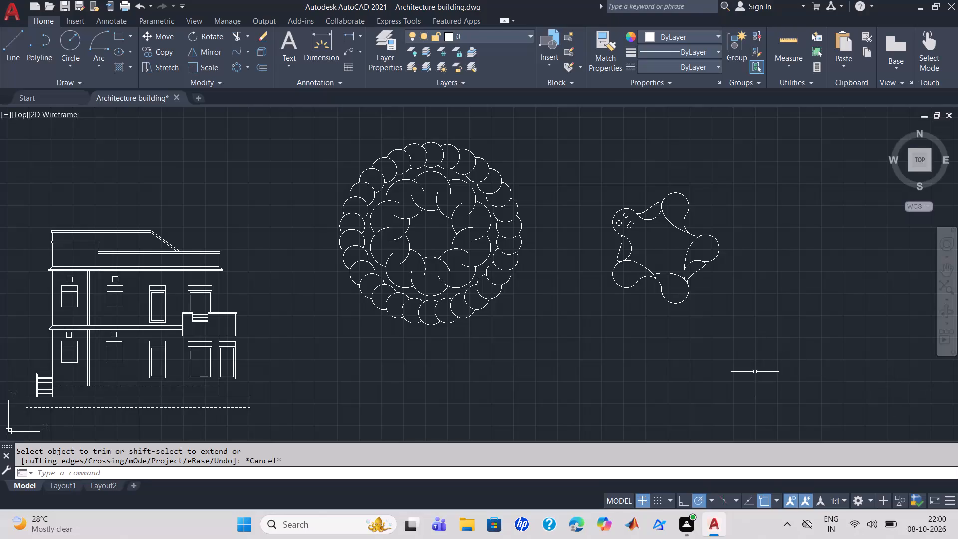
Delete the whole circular ornament and the five-lobed figure beside the building elevation.
click(738, 377)
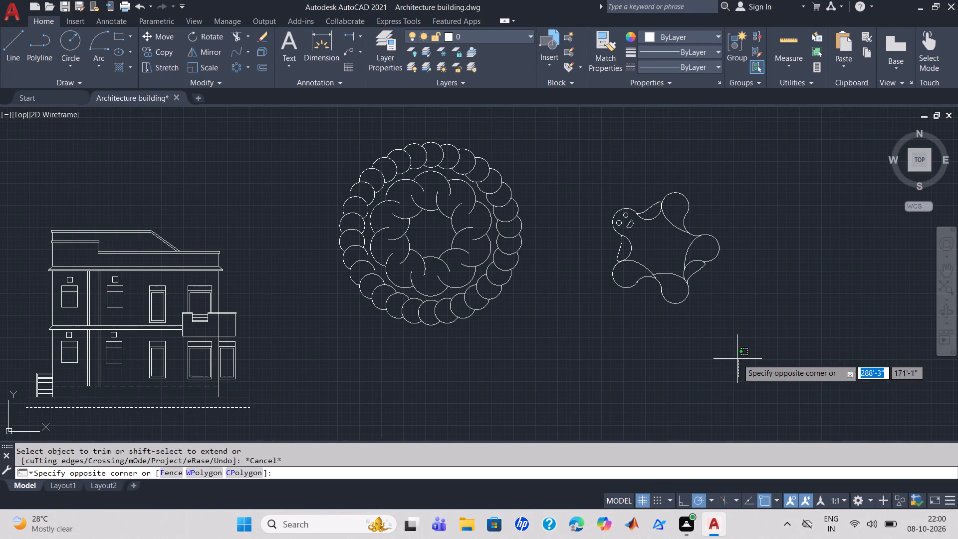
drag(728, 332, 694, 279)
drag(740, 332, 581, 198)
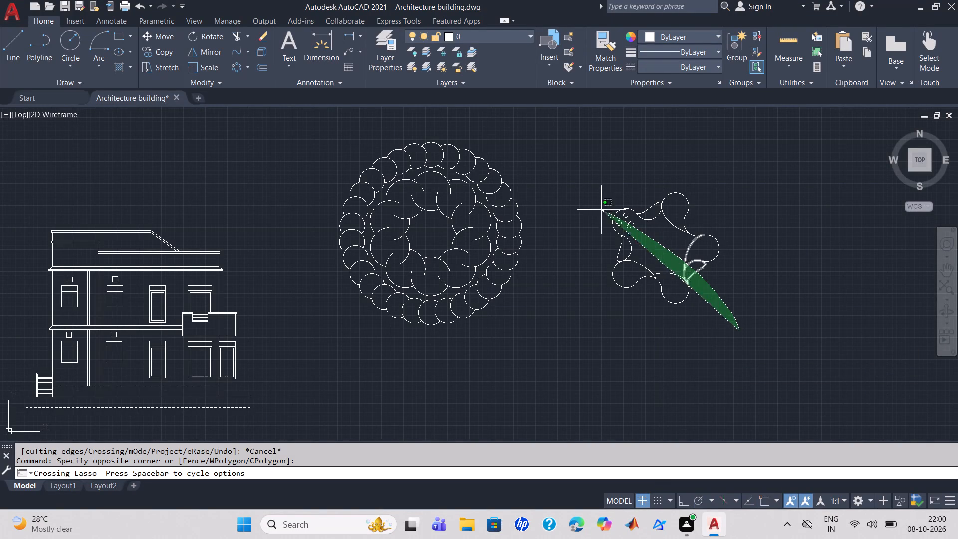
drag(581, 198, 487, 350)
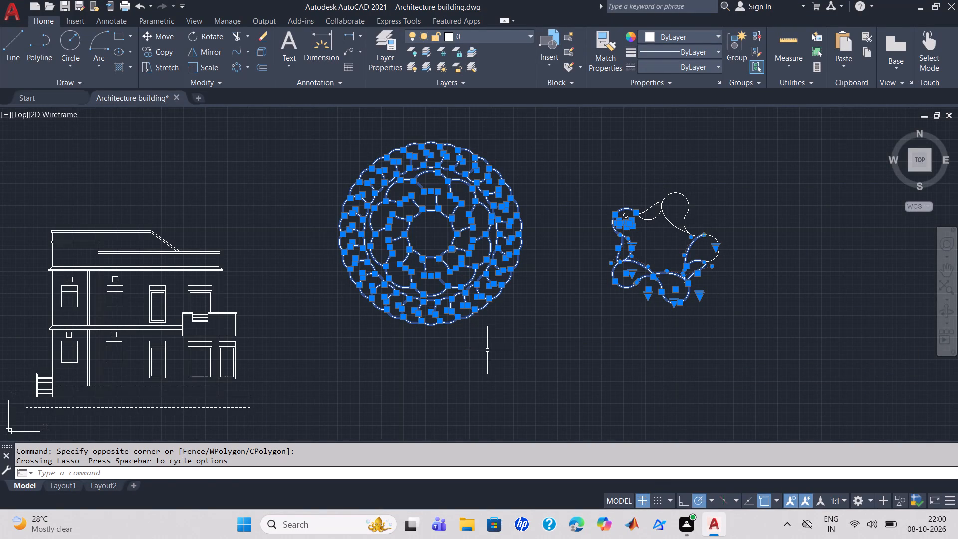
drag(744, 231, 572, 236)
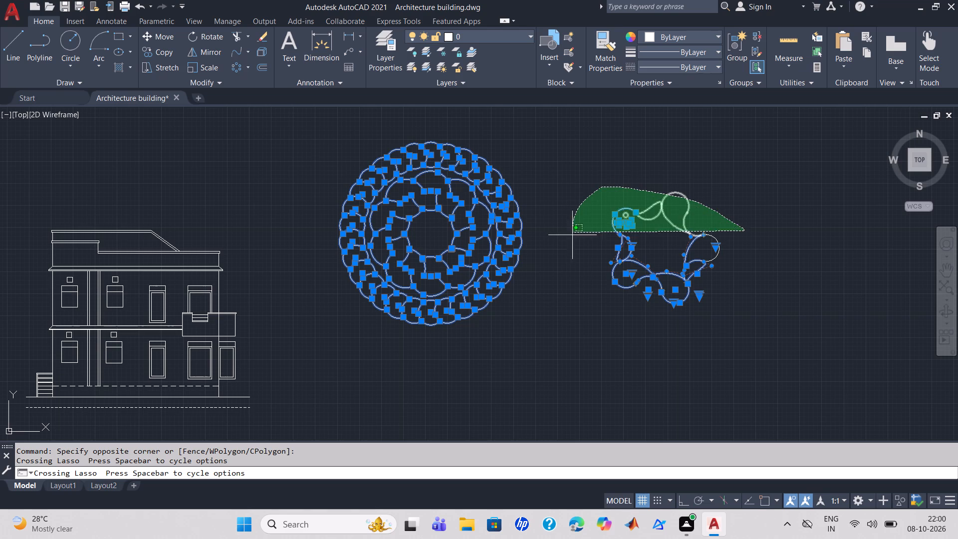
drag(572, 236, 614, 322)
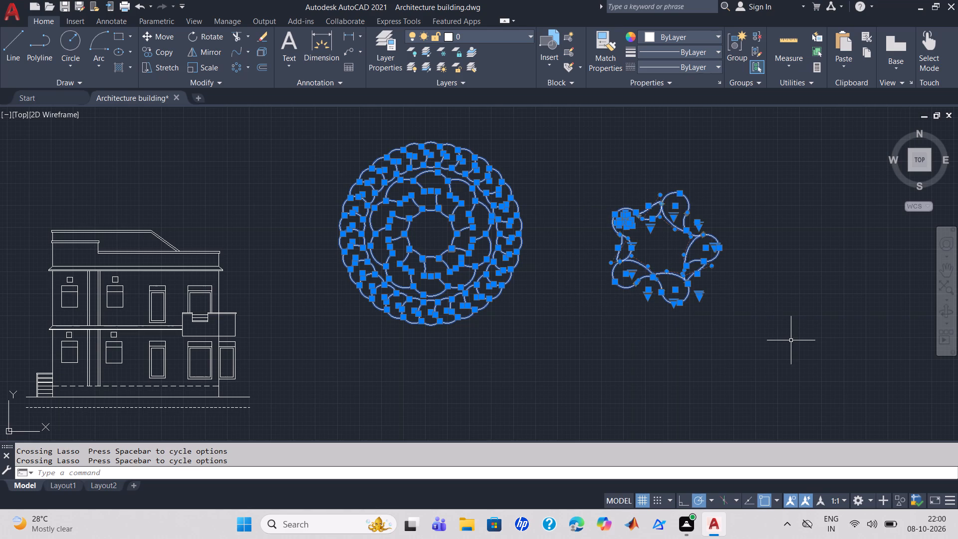
key(Delete)
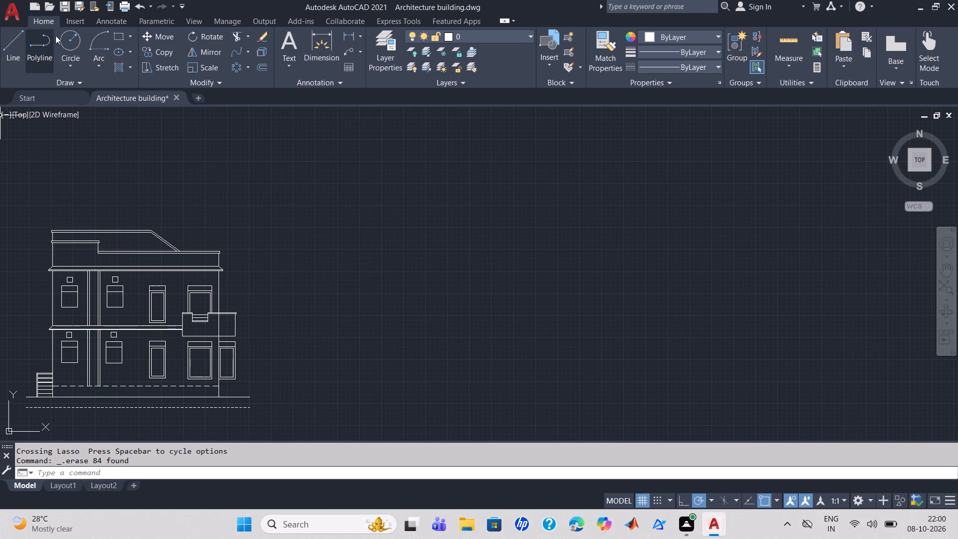
Draw a circle of about 6'-10" radius and a larger touching circle below it of about 11'-6" radius, beside the building.
click(70, 35)
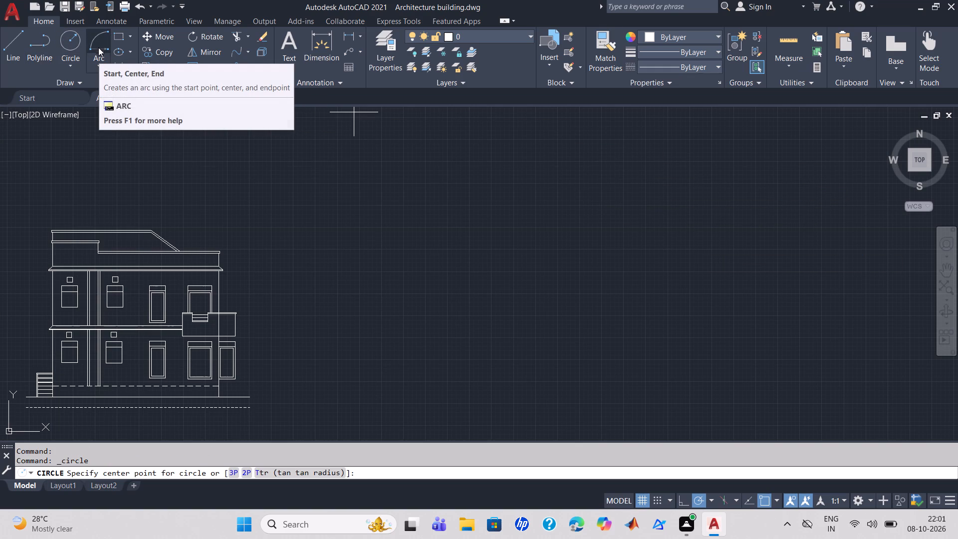
drag(580, 144, 609, 166)
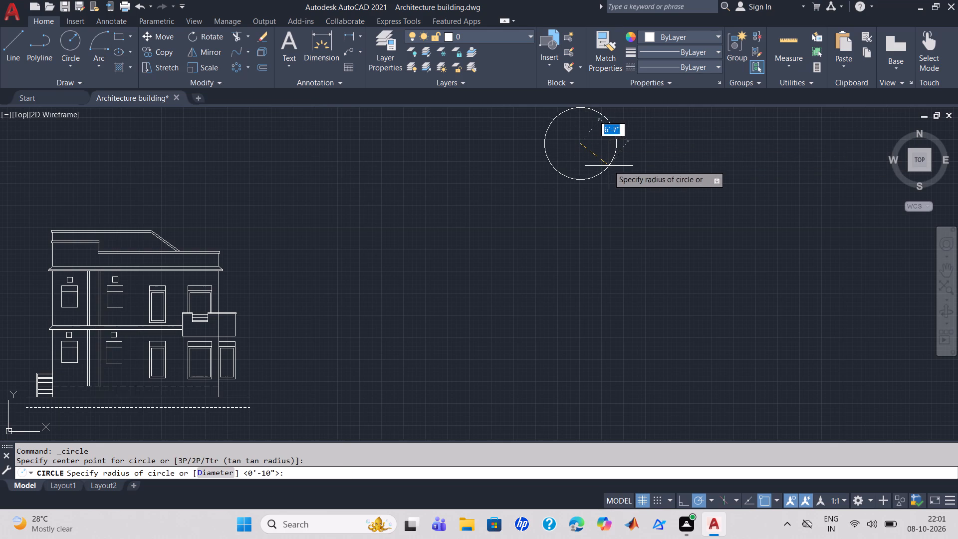
drag(609, 166, 609, 166)
click(608, 167)
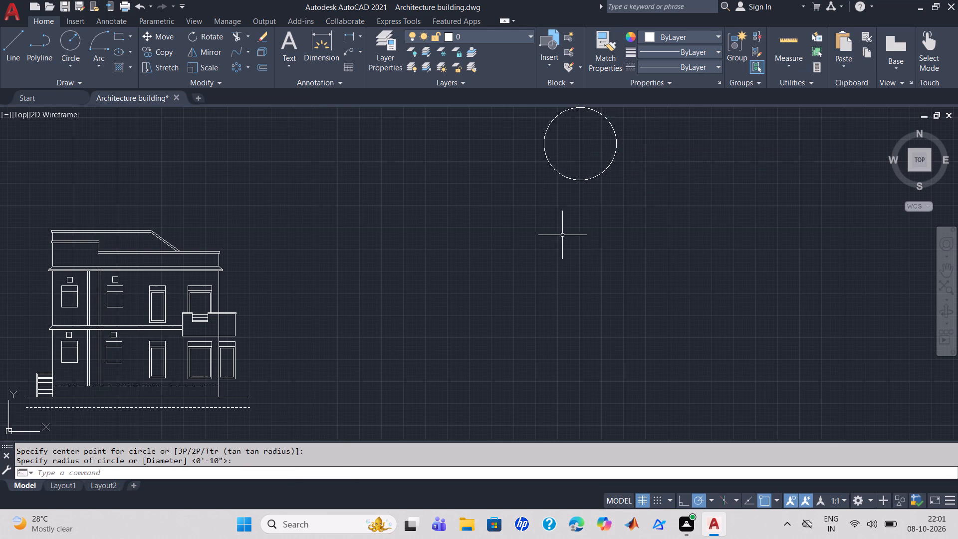
key(space)
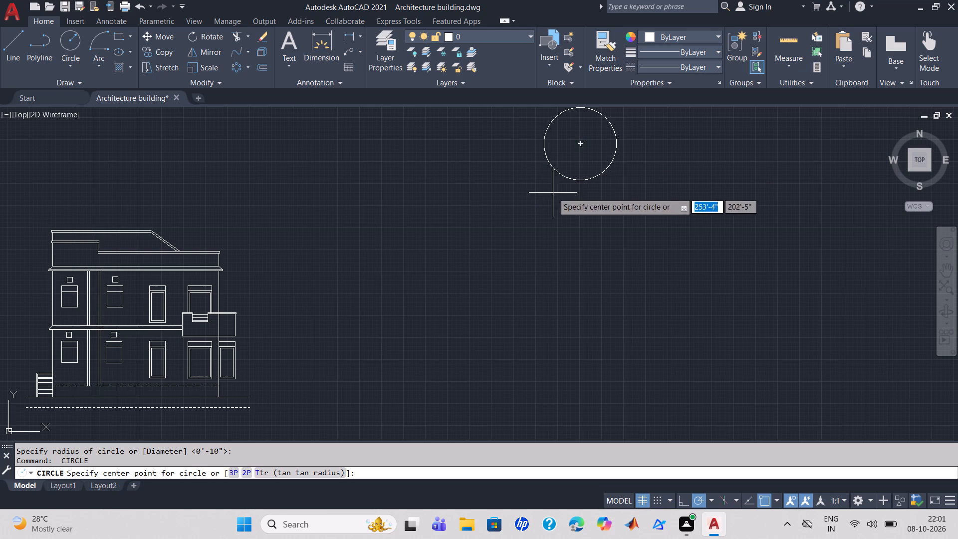
click(534, 230)
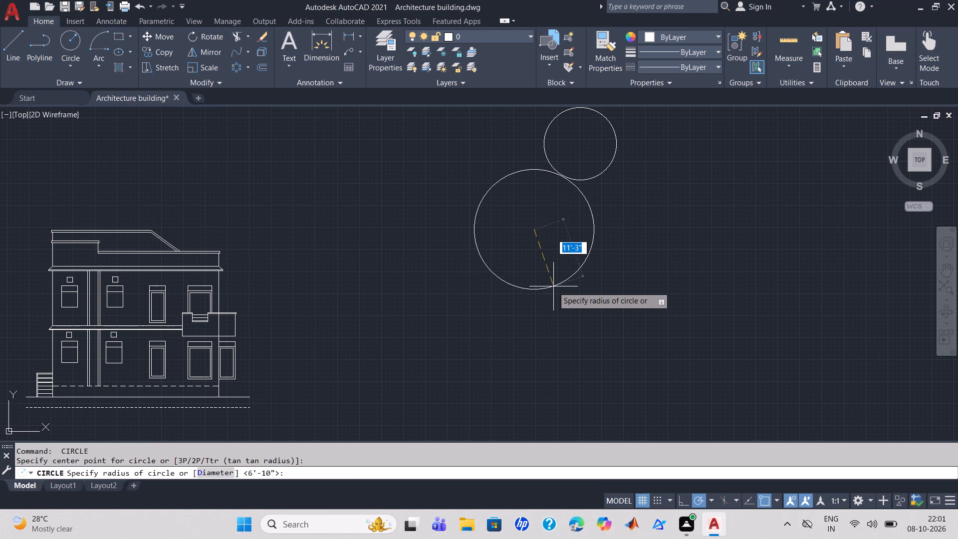
click(553, 287)
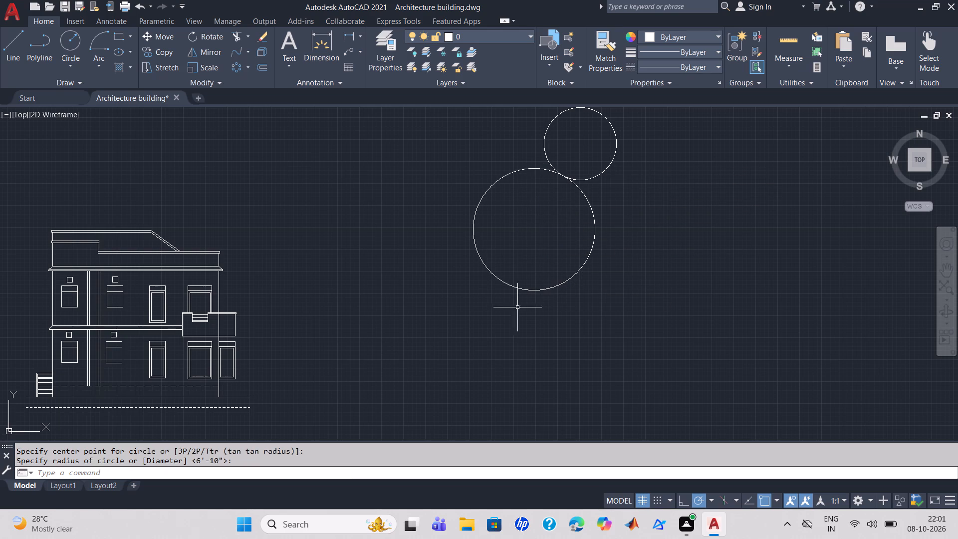
Draw two more circles touching the large circle, one at its lower left with about 8'-4" radius and one beneath it.
key(space)
click(439, 273)
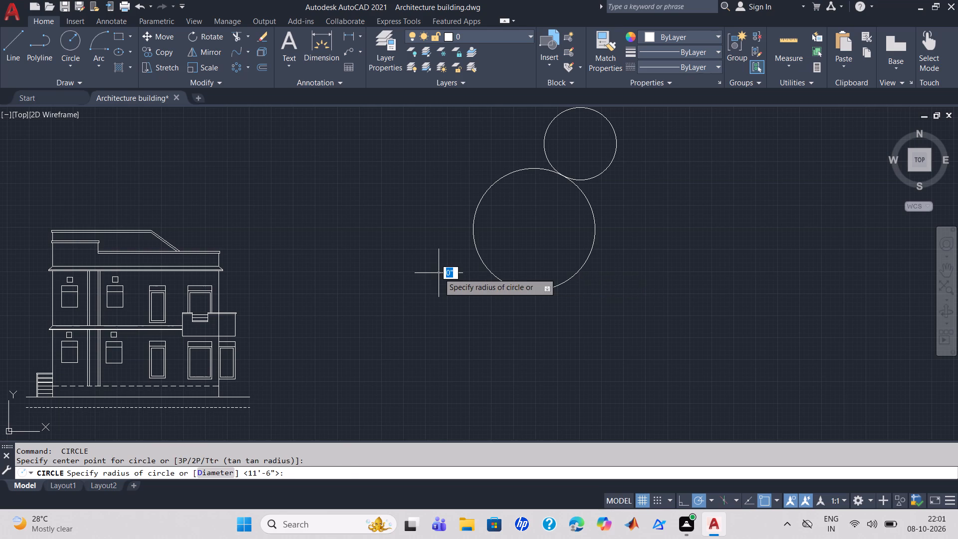
click(456, 314)
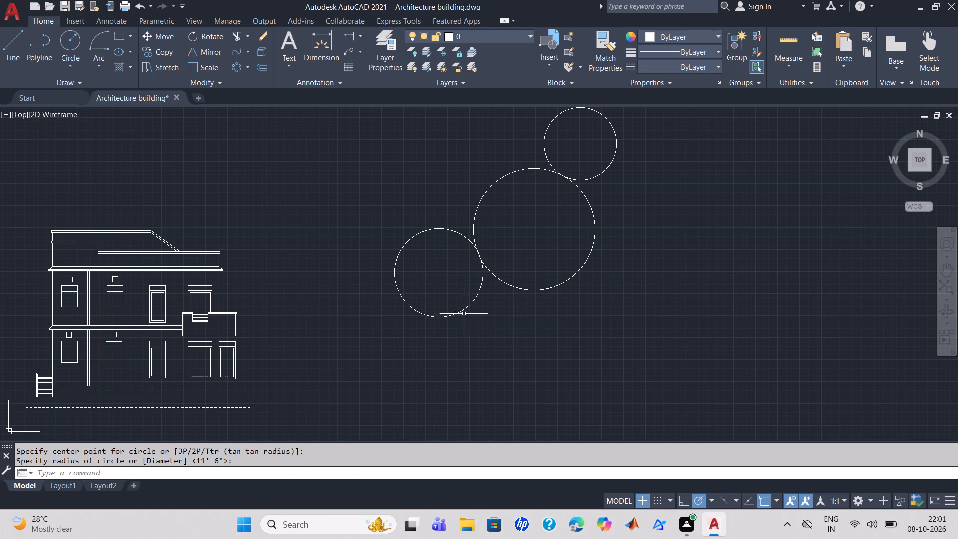
key(space)
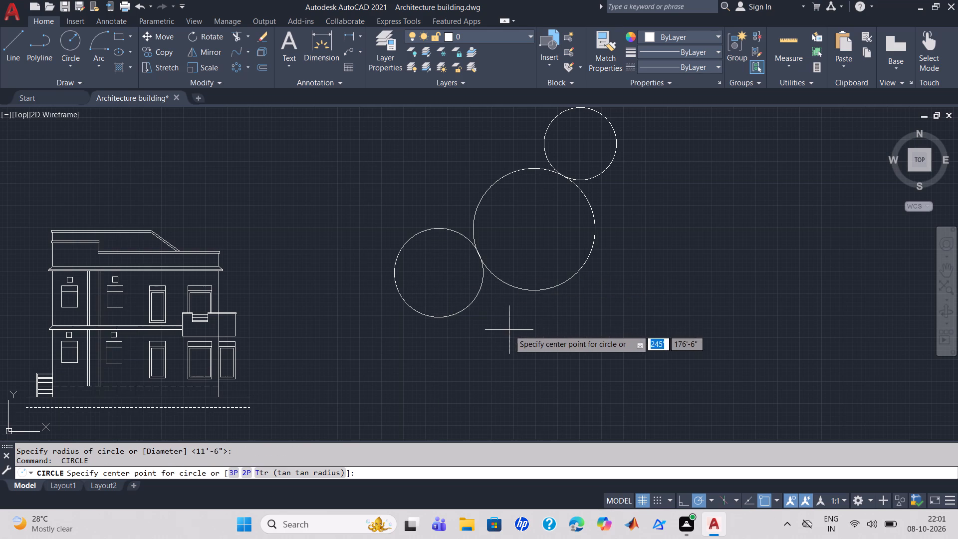
click(509, 330)
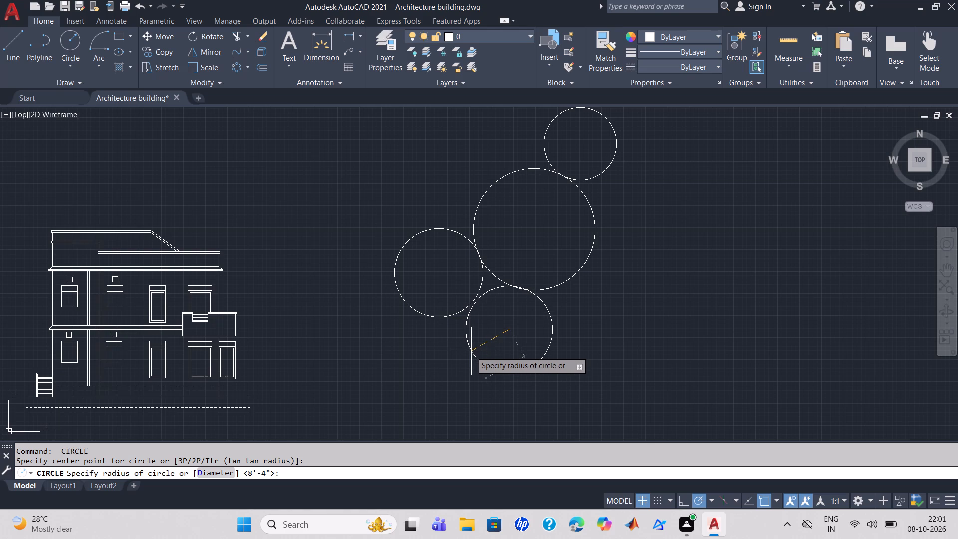
click(471, 351)
key(space)
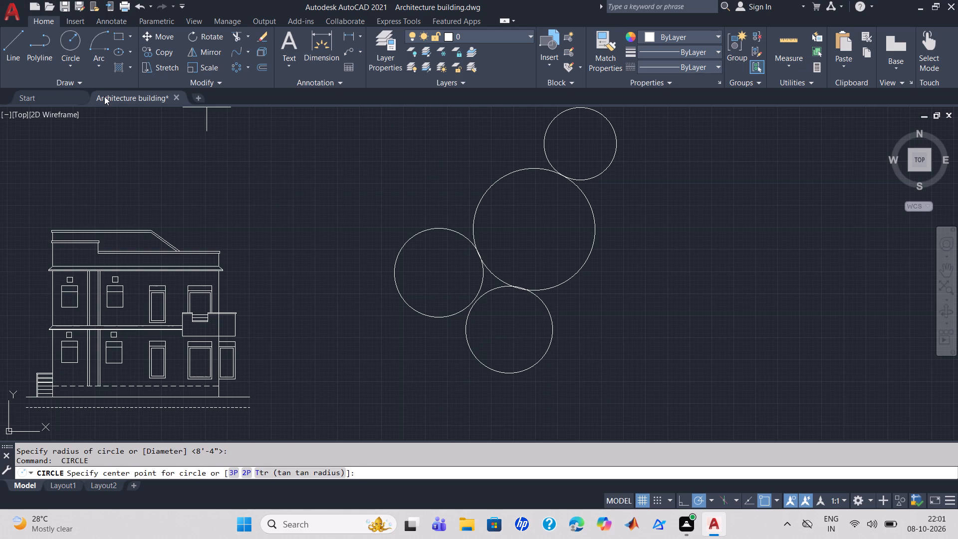
key(Escape)
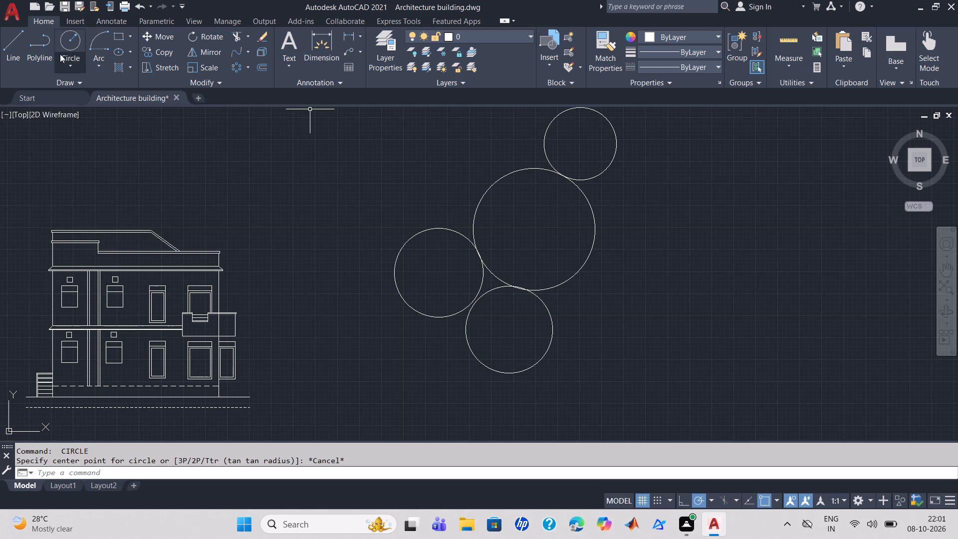
click(100, 41)
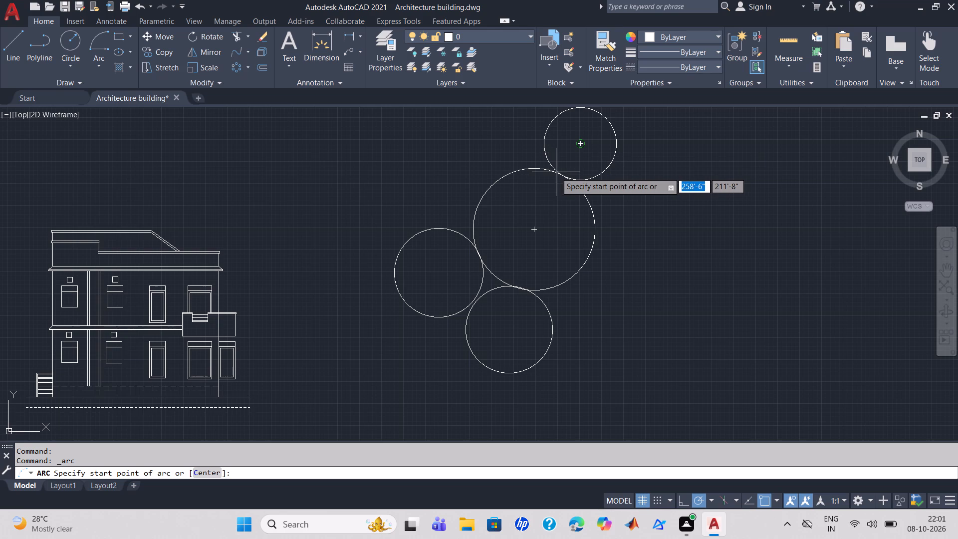
key(Escape)
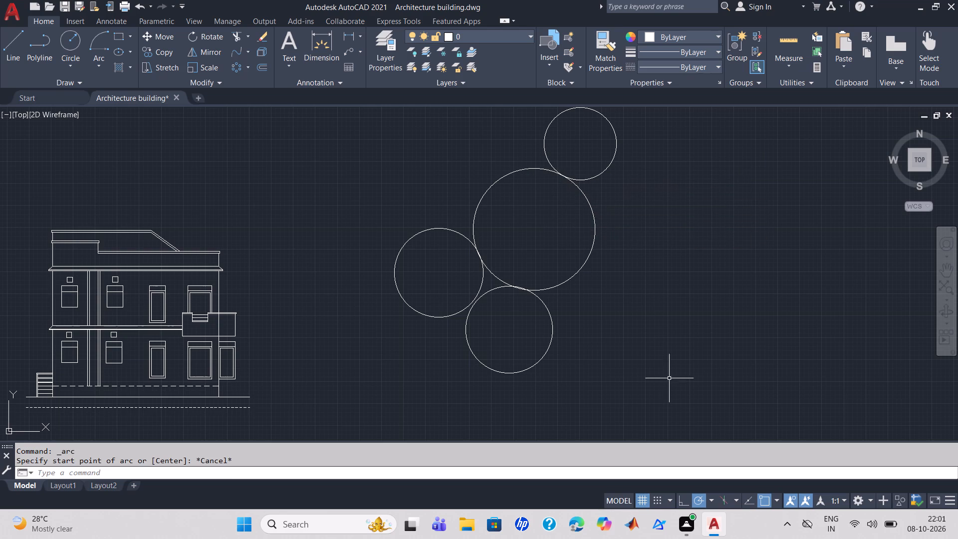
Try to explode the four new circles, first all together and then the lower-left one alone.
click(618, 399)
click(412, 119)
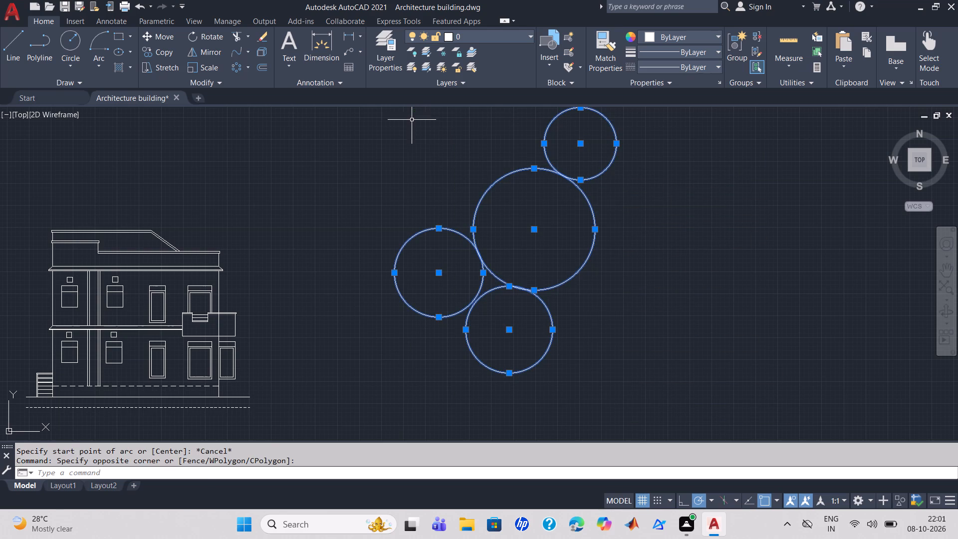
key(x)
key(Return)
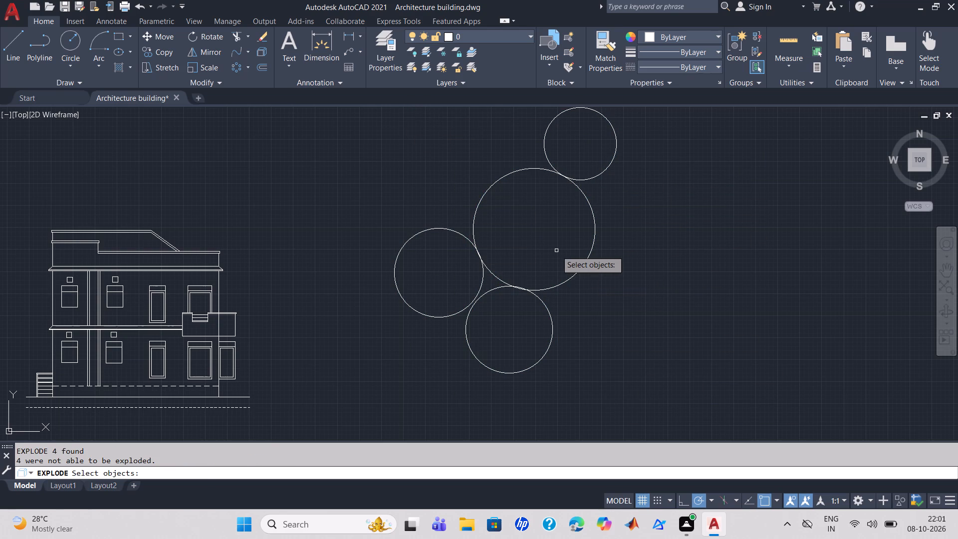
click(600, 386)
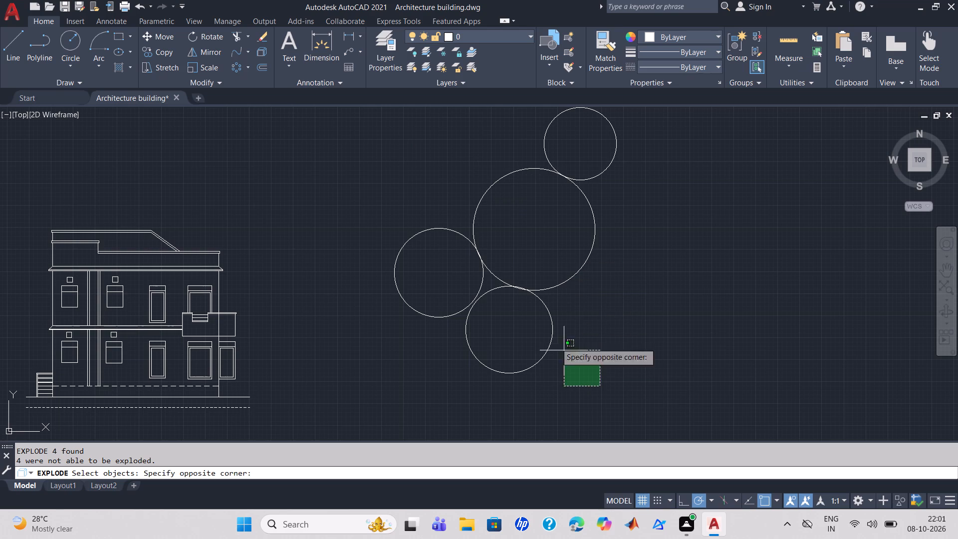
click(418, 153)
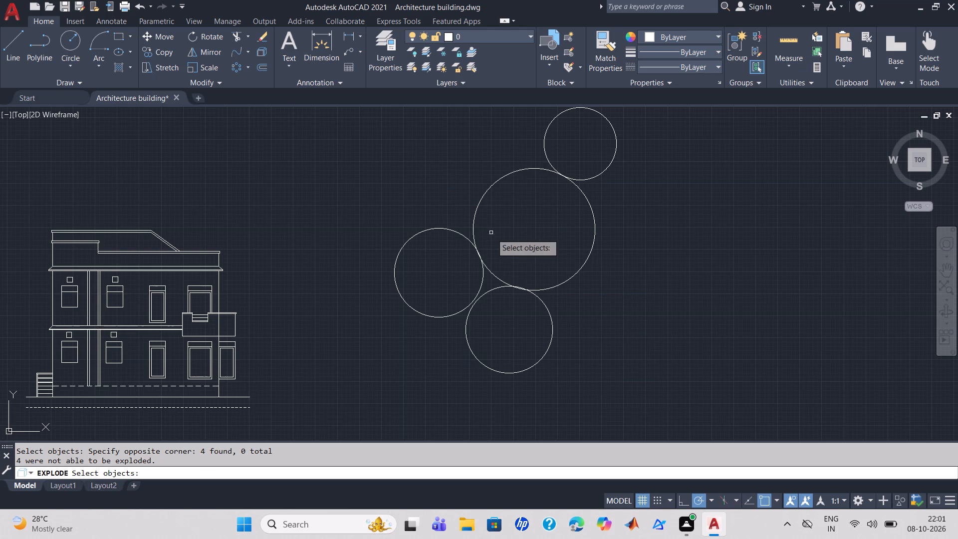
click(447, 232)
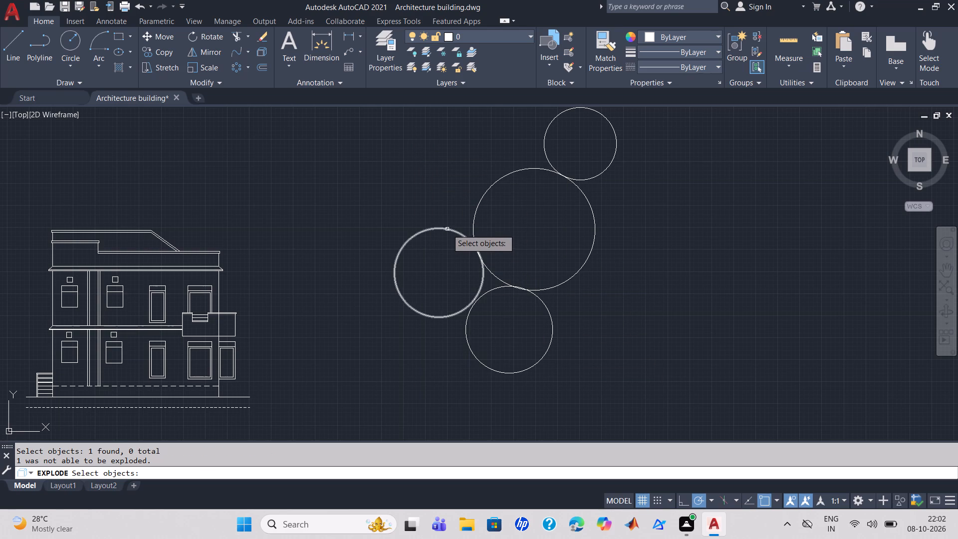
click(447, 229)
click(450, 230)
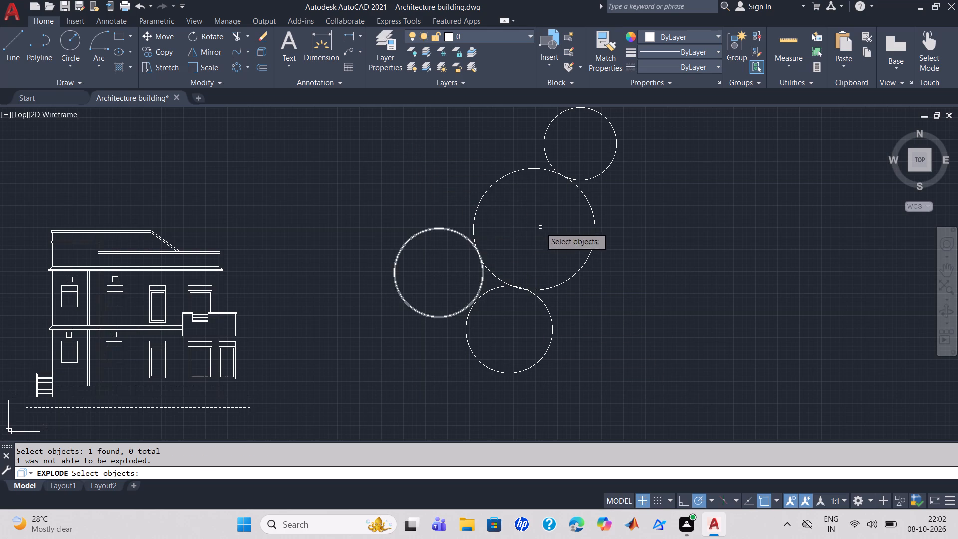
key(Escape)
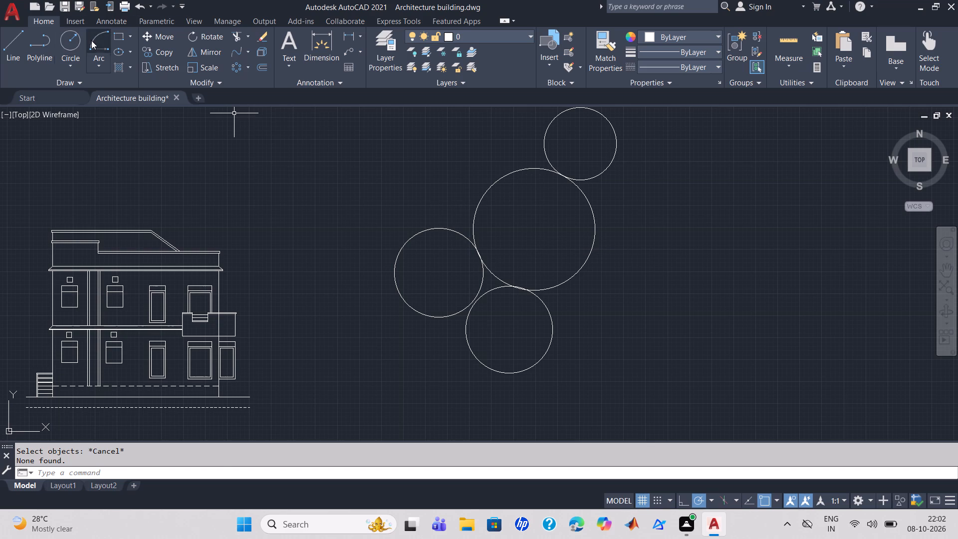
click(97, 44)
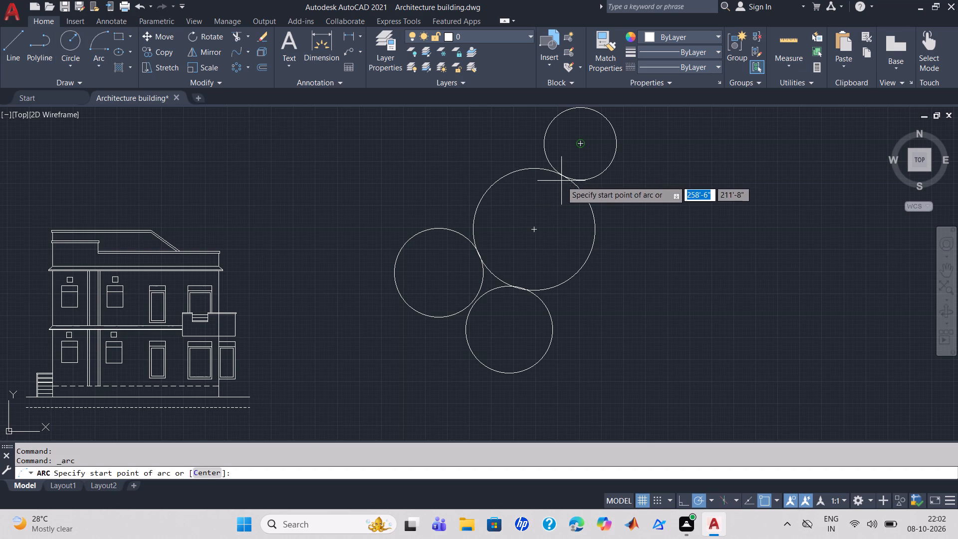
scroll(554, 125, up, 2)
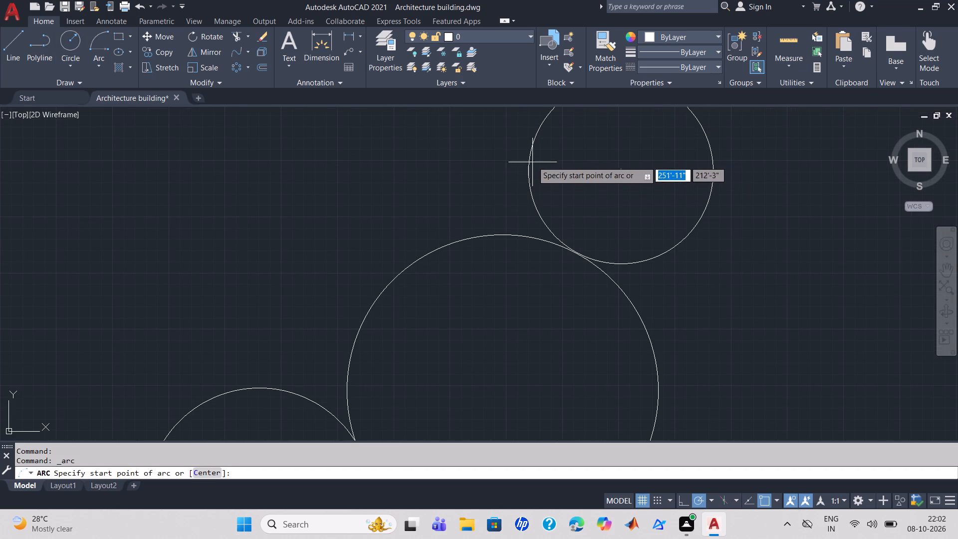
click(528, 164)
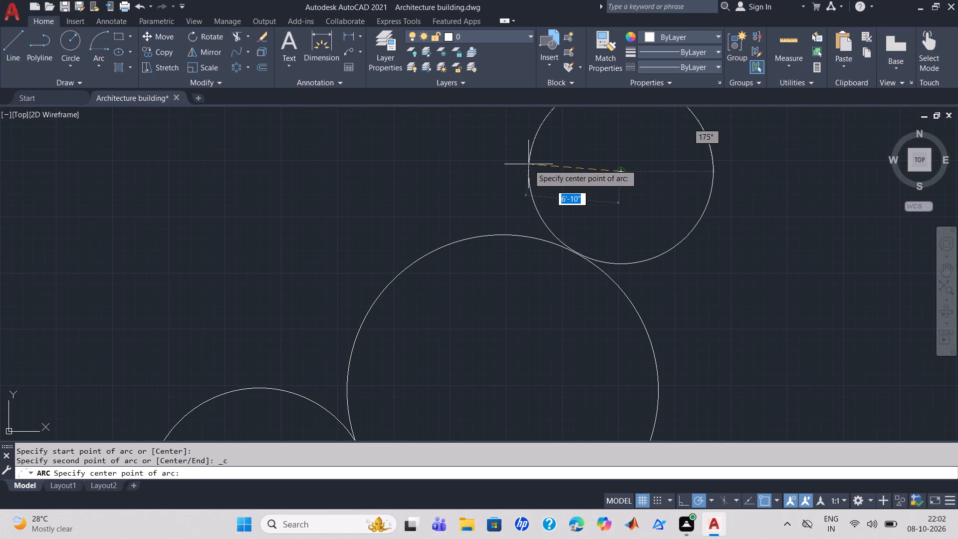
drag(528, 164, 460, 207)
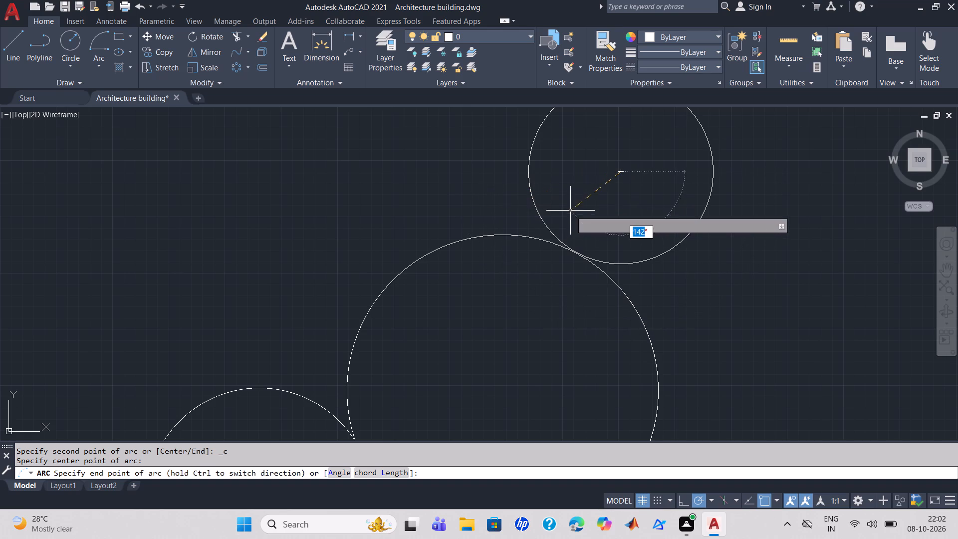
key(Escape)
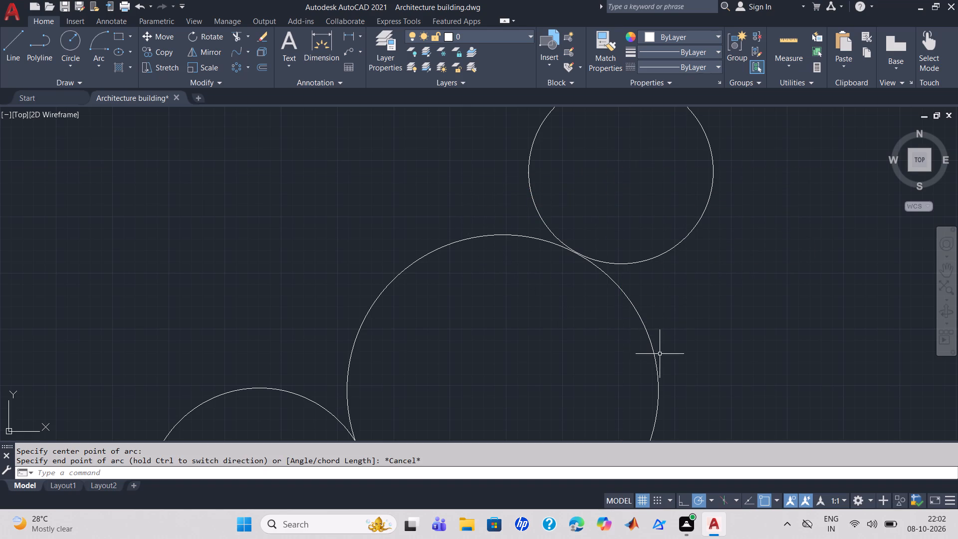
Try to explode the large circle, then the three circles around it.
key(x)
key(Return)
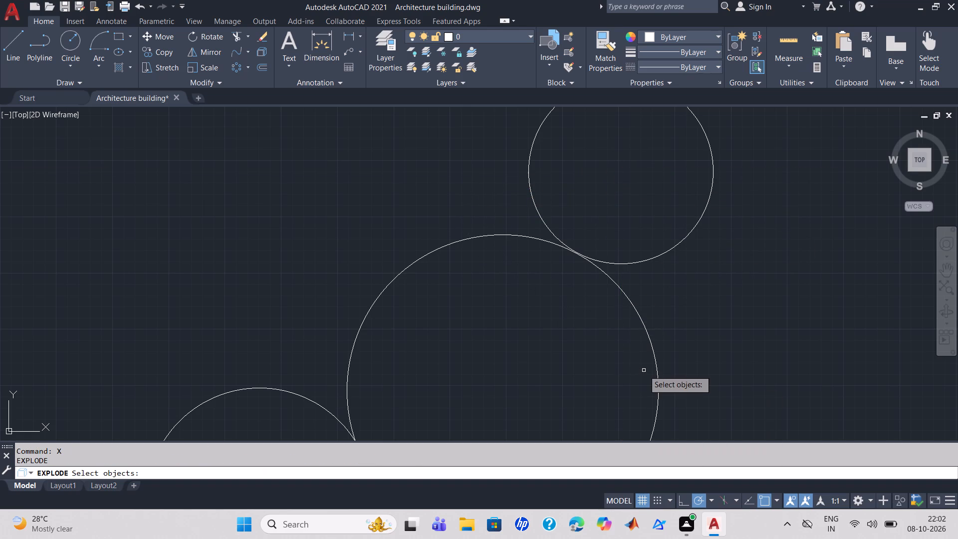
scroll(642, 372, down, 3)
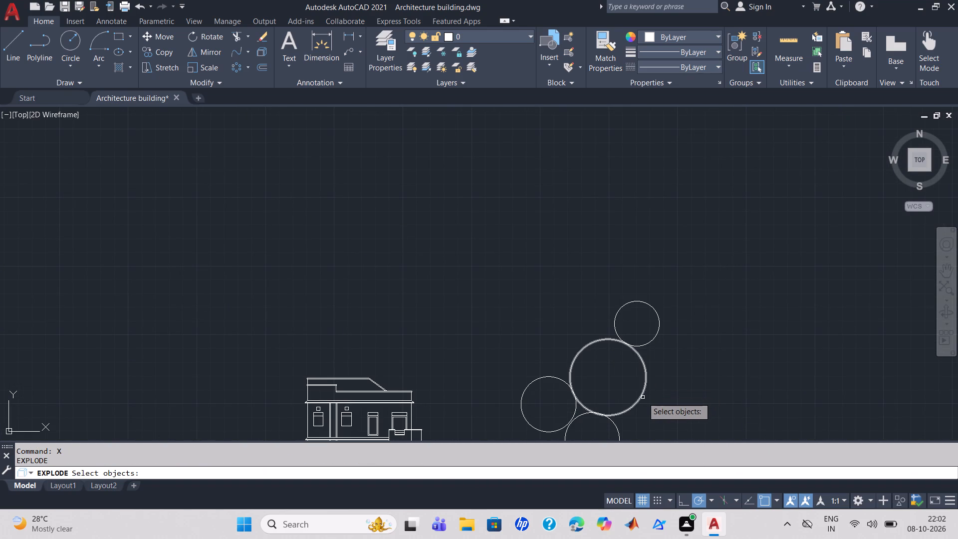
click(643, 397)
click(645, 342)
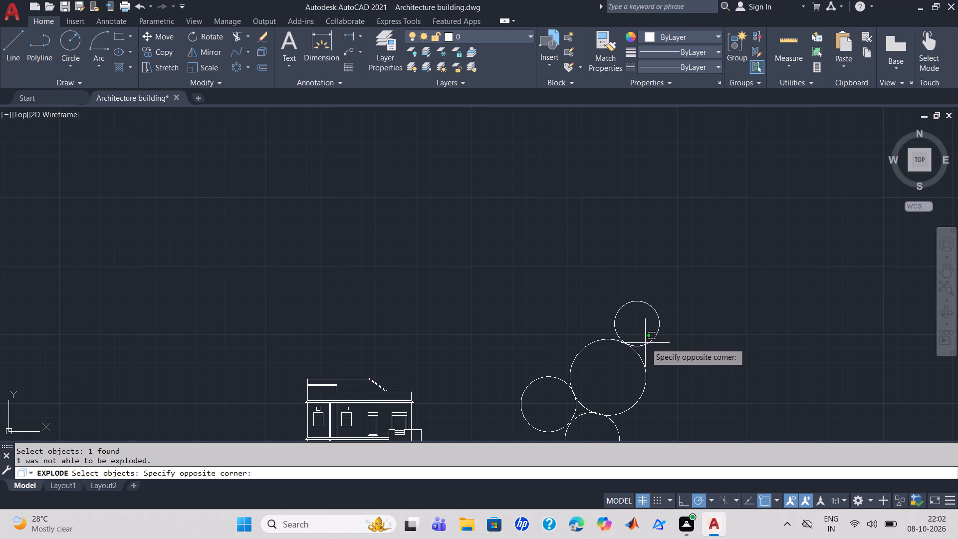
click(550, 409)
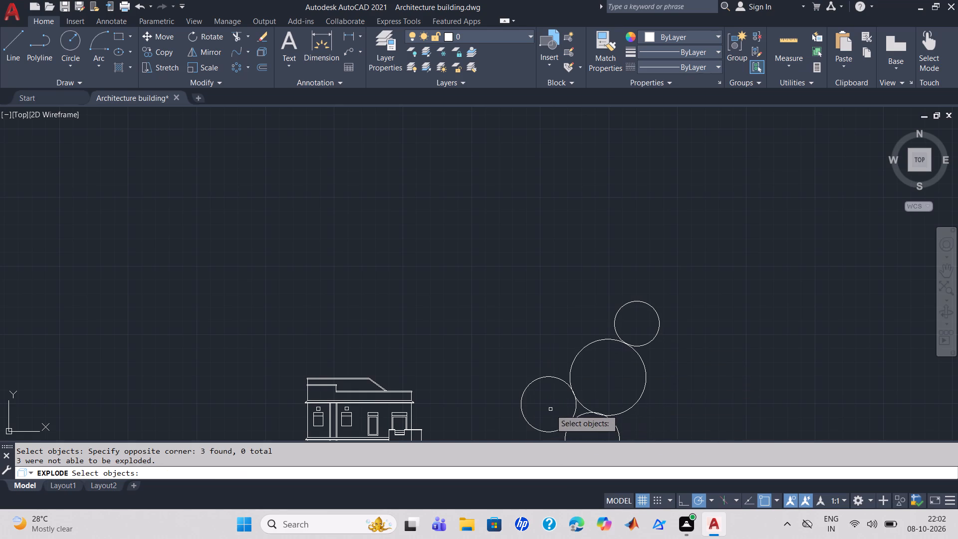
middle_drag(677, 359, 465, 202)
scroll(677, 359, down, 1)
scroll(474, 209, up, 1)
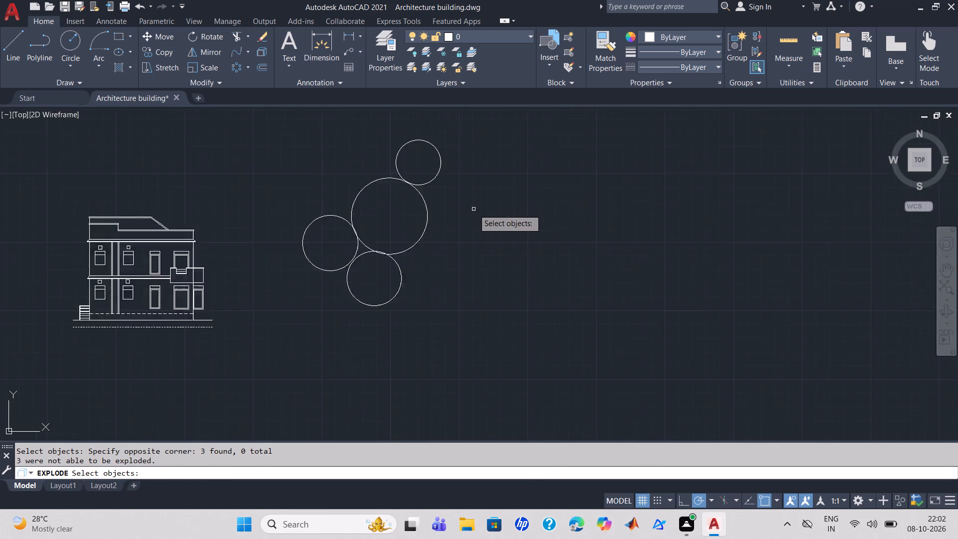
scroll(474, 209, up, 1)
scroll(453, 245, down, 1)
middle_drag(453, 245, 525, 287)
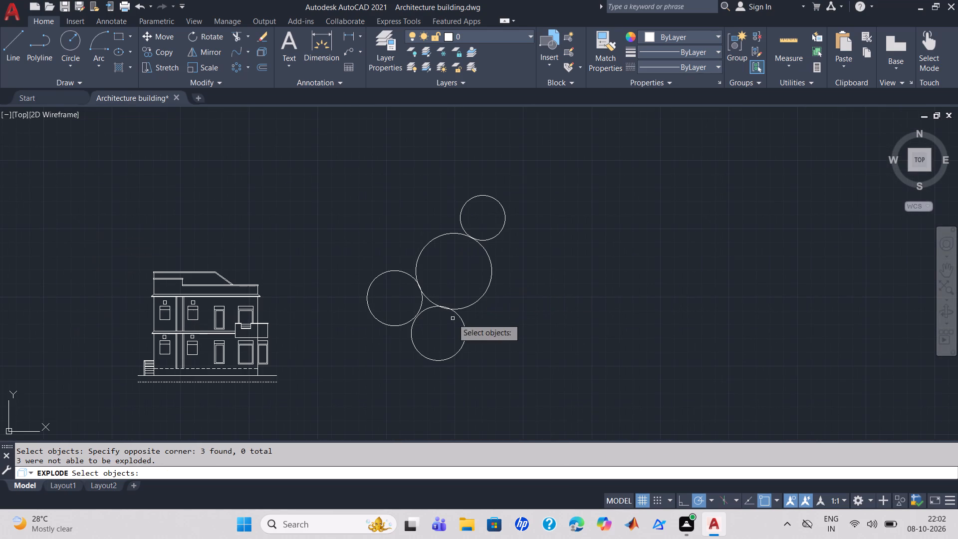
Draw connected lines from the top circle's centre about 26'-4" outward, down to the lower-left circle's centre, and back up past the large circle to the top circle.
click(15, 40)
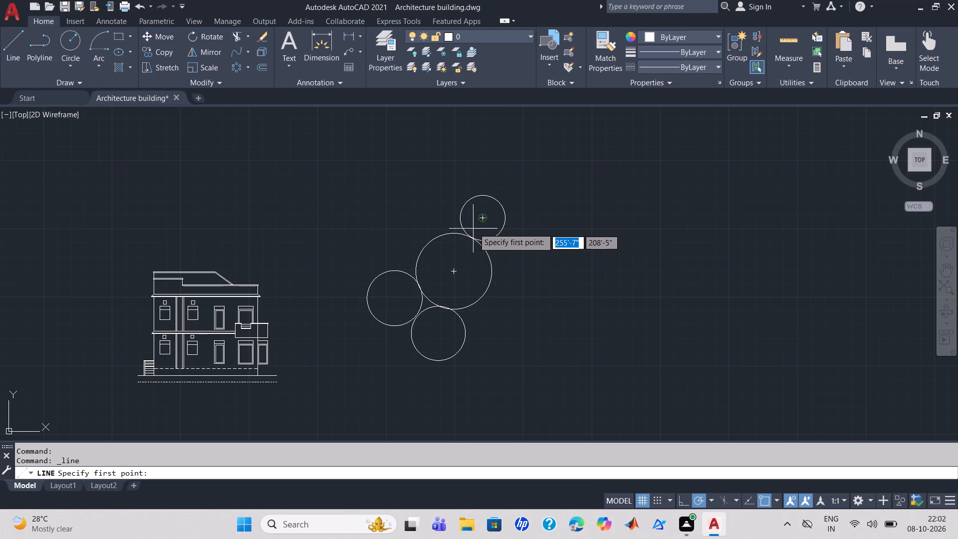
click(482, 220)
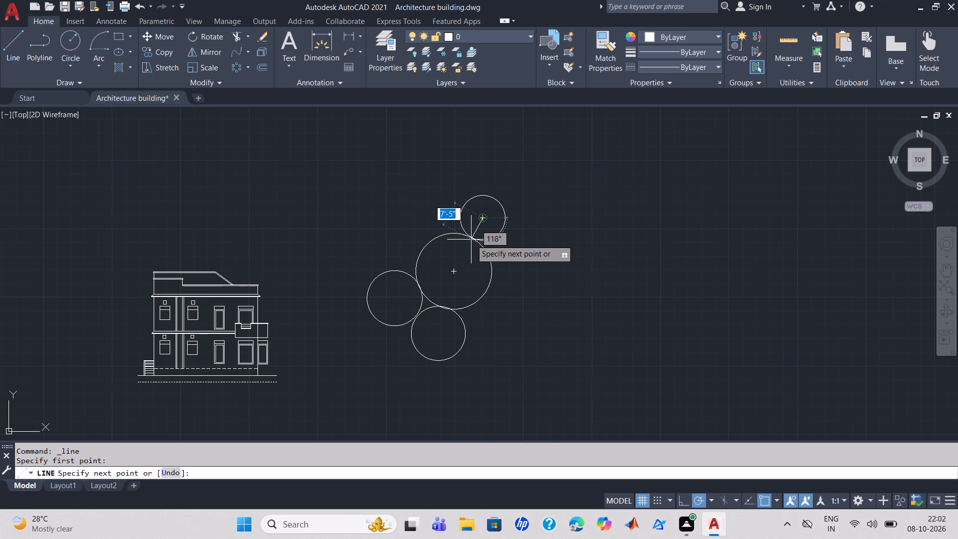
scroll(471, 240, up, 3)
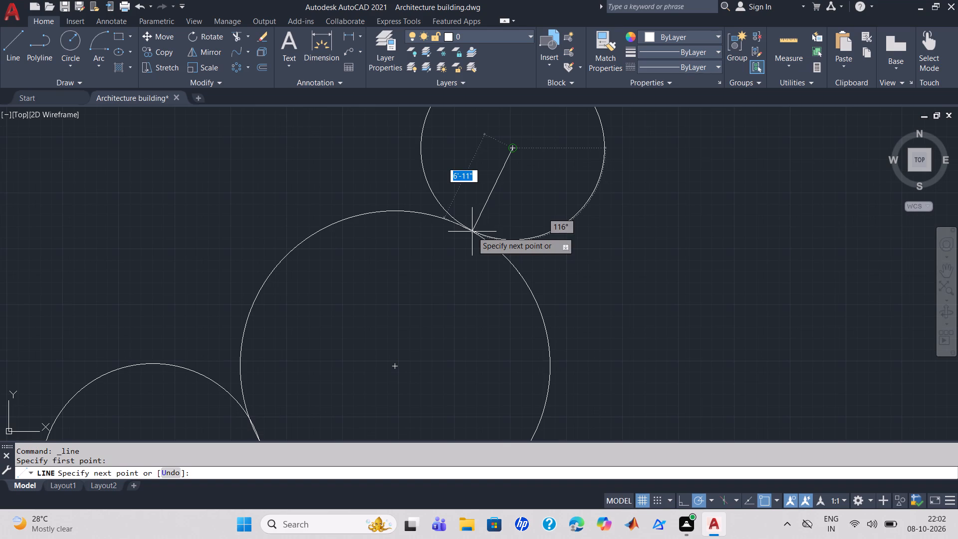
click(472, 232)
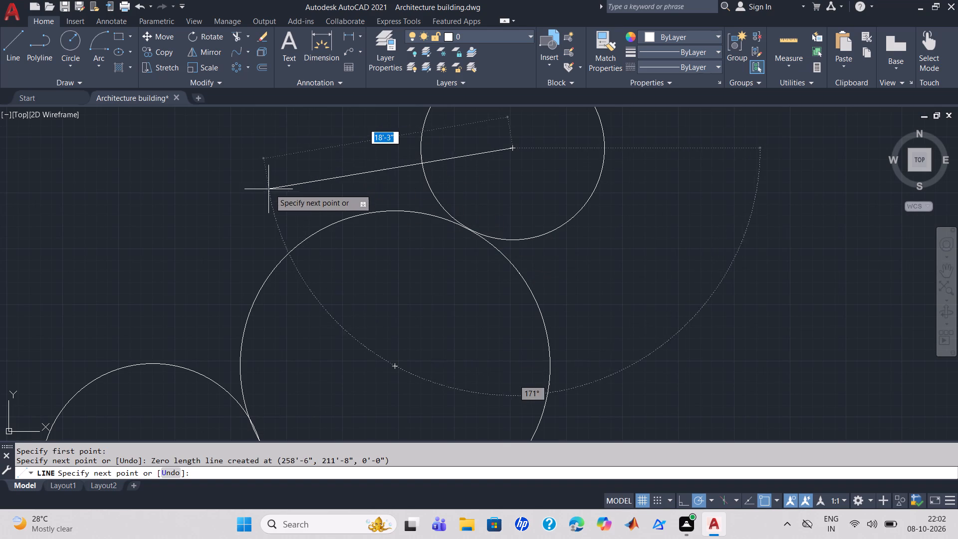
click(167, 224)
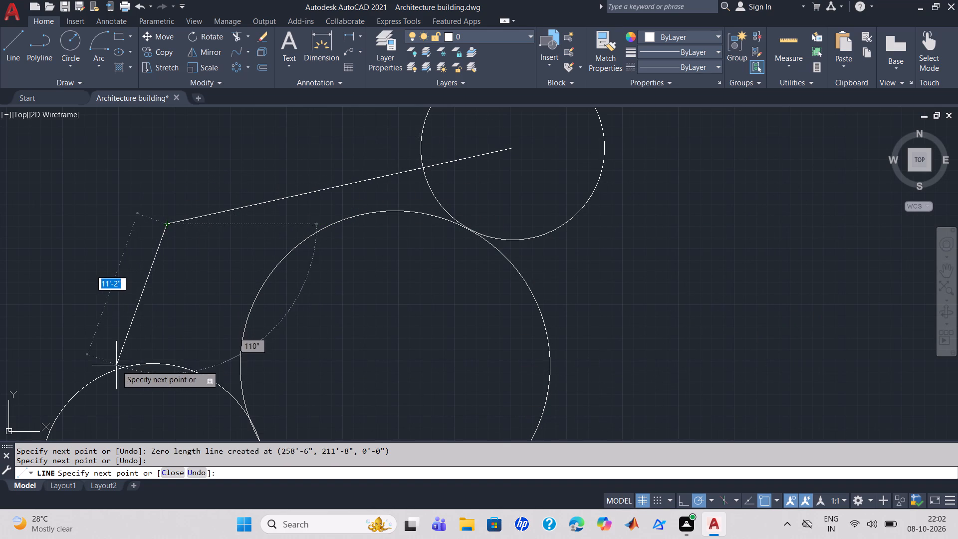
click(88, 376)
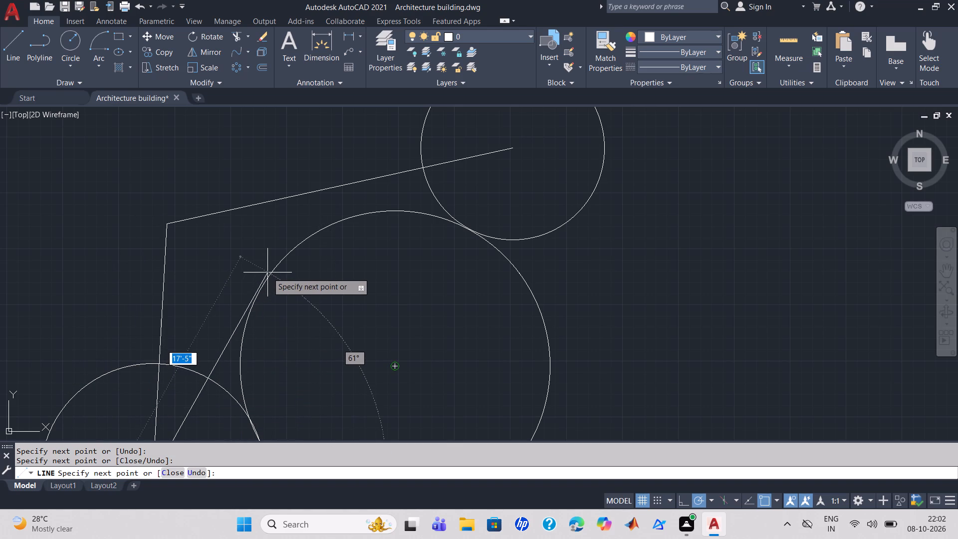
click(262, 256)
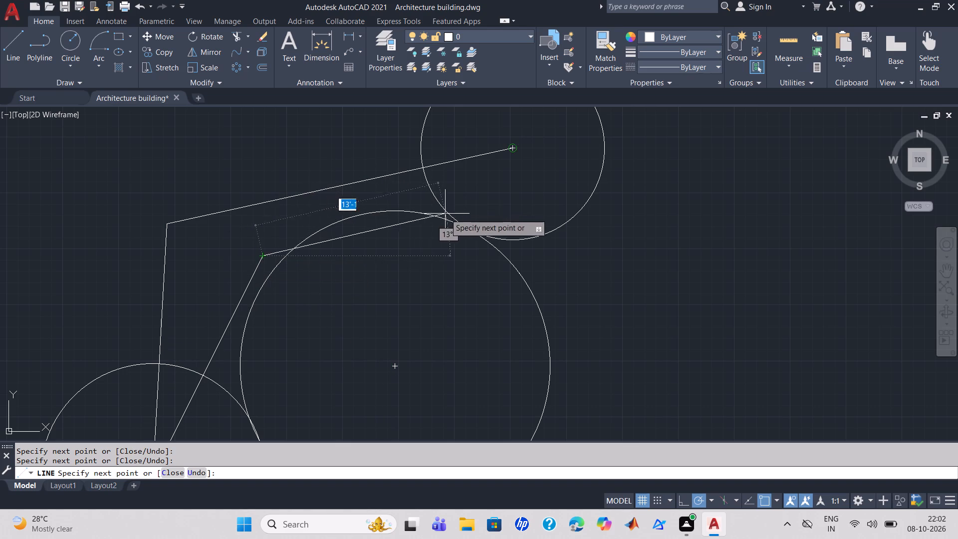
click(493, 226)
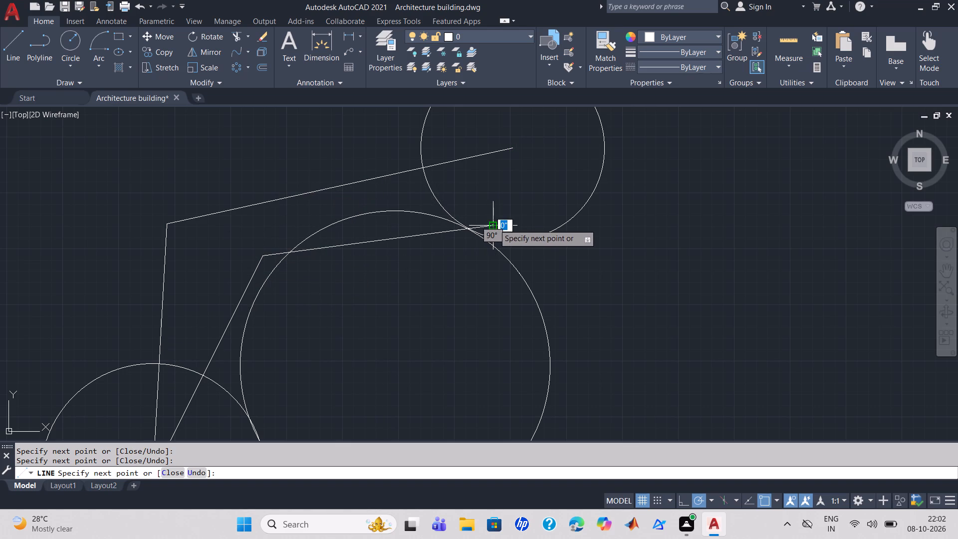
key(Escape)
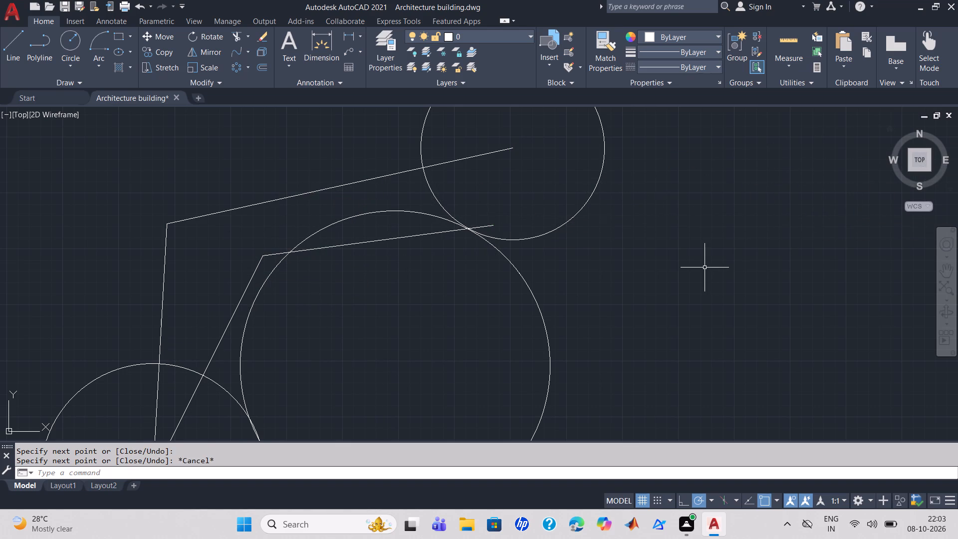
Trim away the parts of the connected lines lying inside the top, large and lower-left circles.
scroll(704, 269, down, 2)
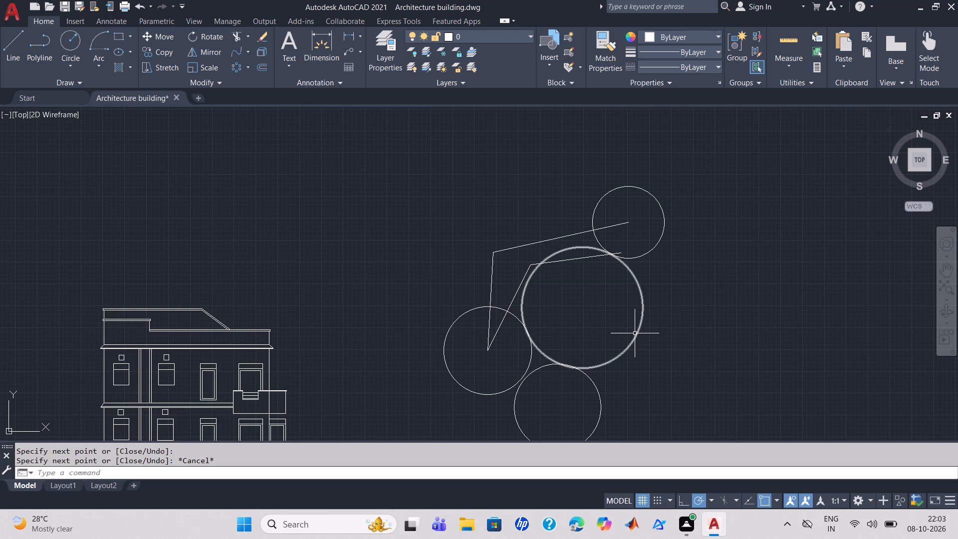
text(tr)
key(Return)
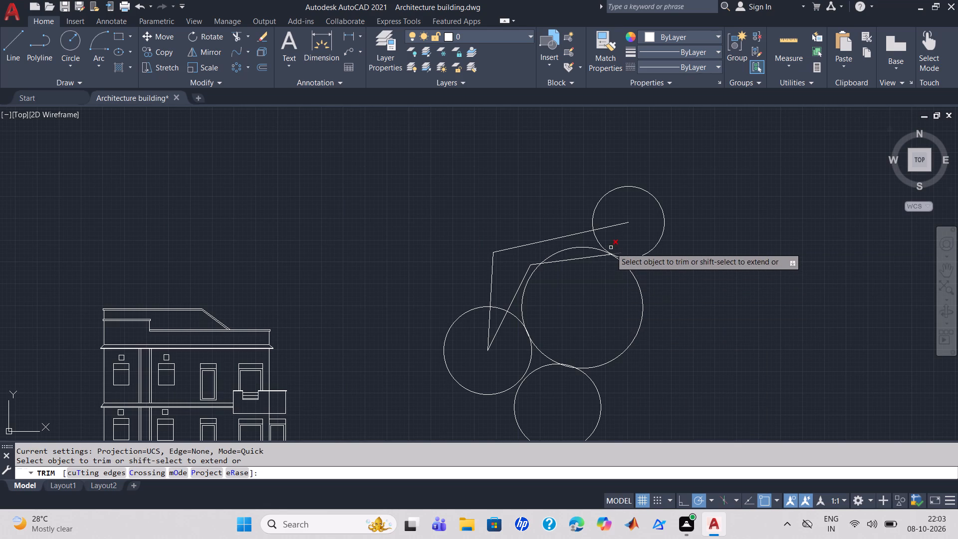
click(614, 225)
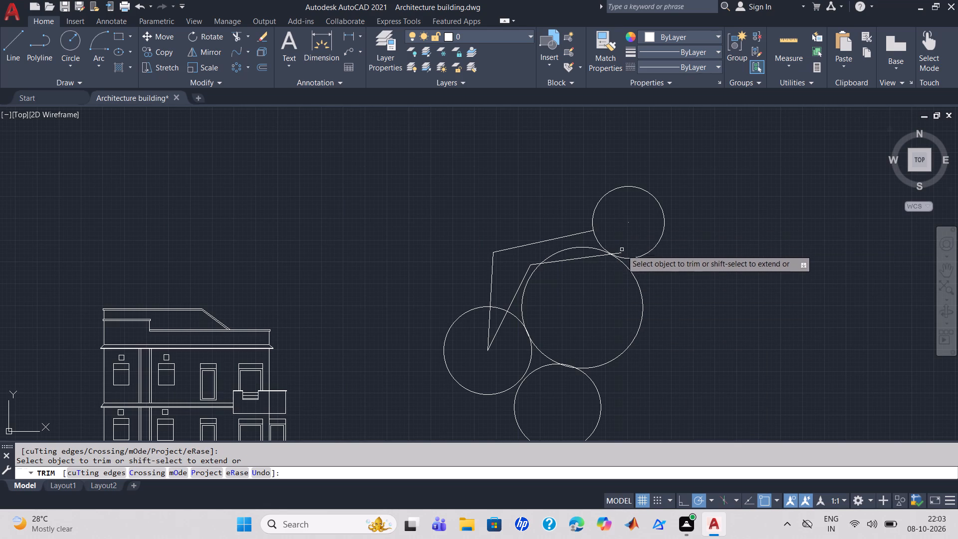
click(622, 254)
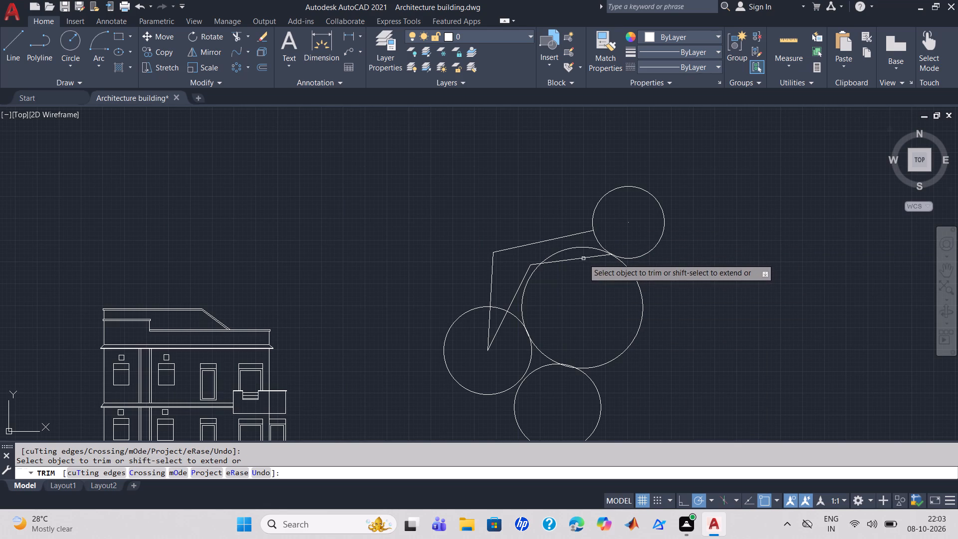
click(583, 259)
click(496, 331)
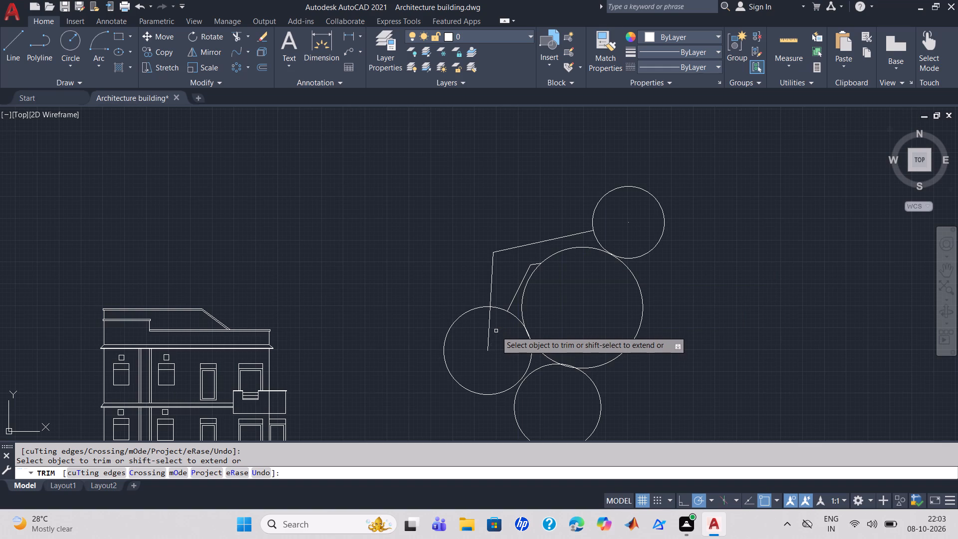
click(487, 330)
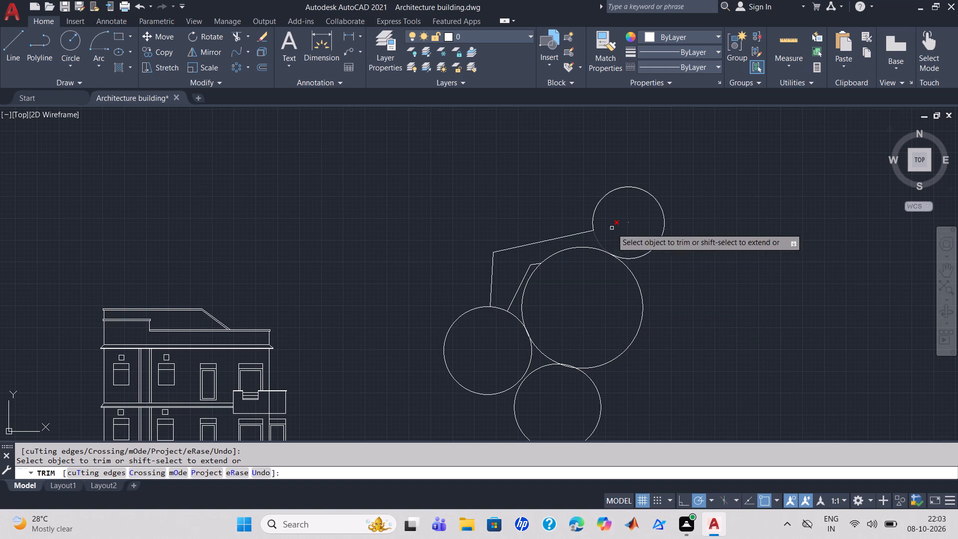
Delete the leftover zero-length line at the top circle's centre.
click(628, 221)
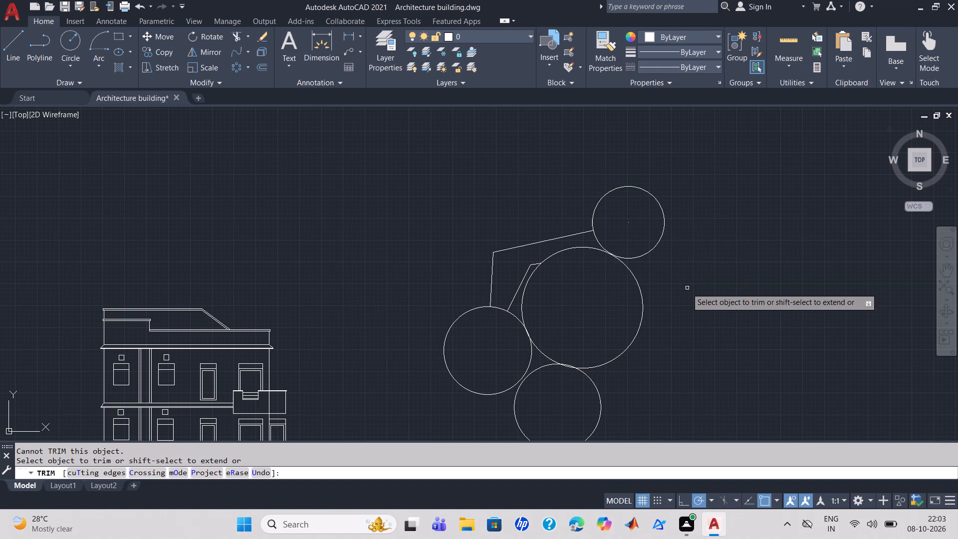
scroll(668, 283, up, 3)
middle_drag(562, 203, 599, 361)
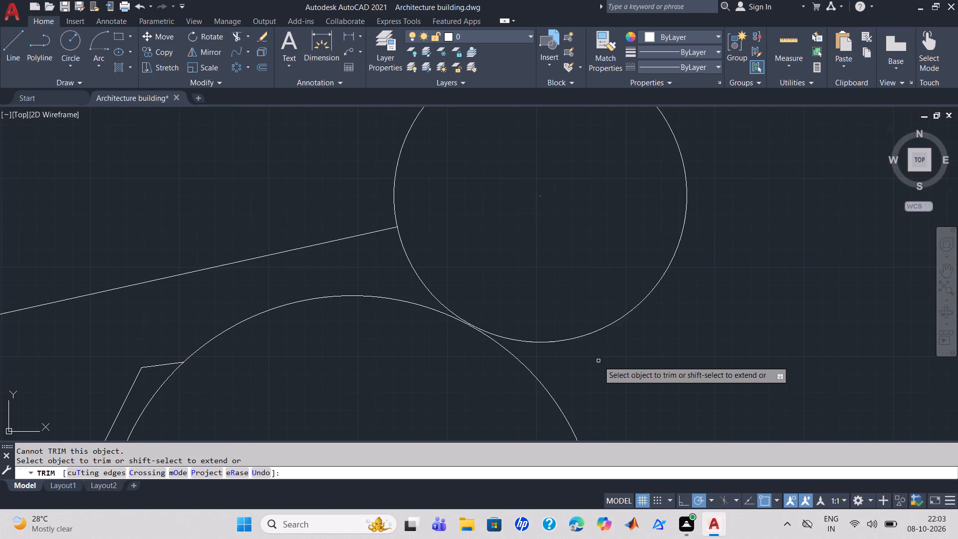
click(541, 197)
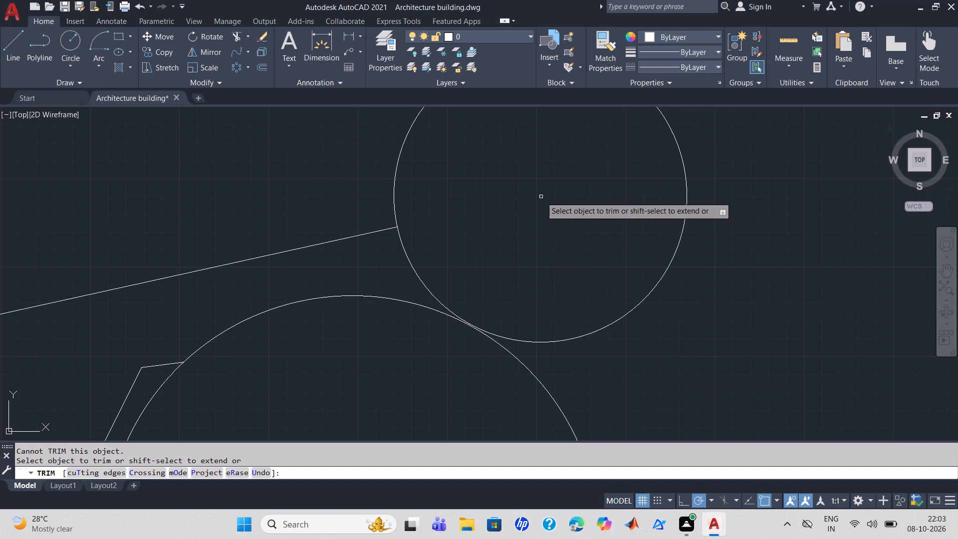
scroll(551, 190, up, 4)
scroll(478, 230, up, 1)
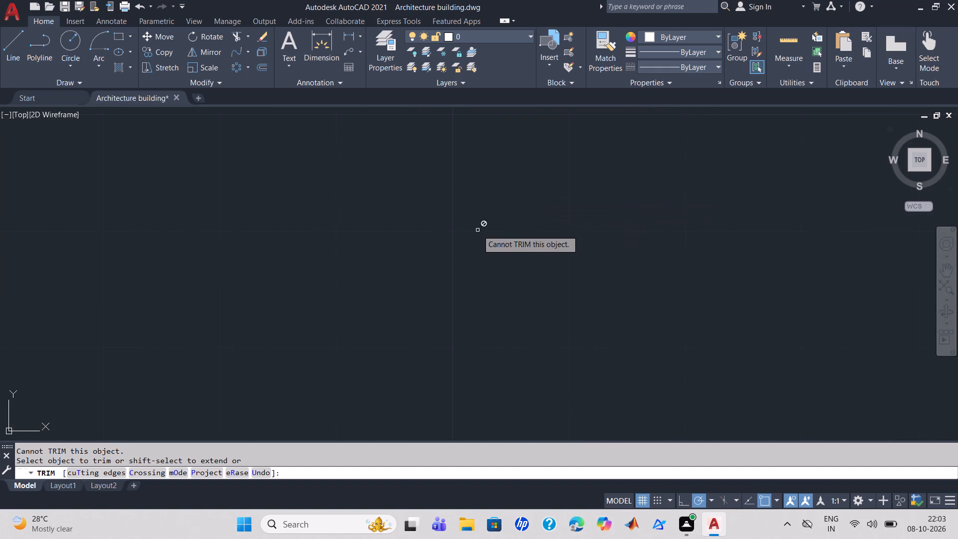
click(477, 228)
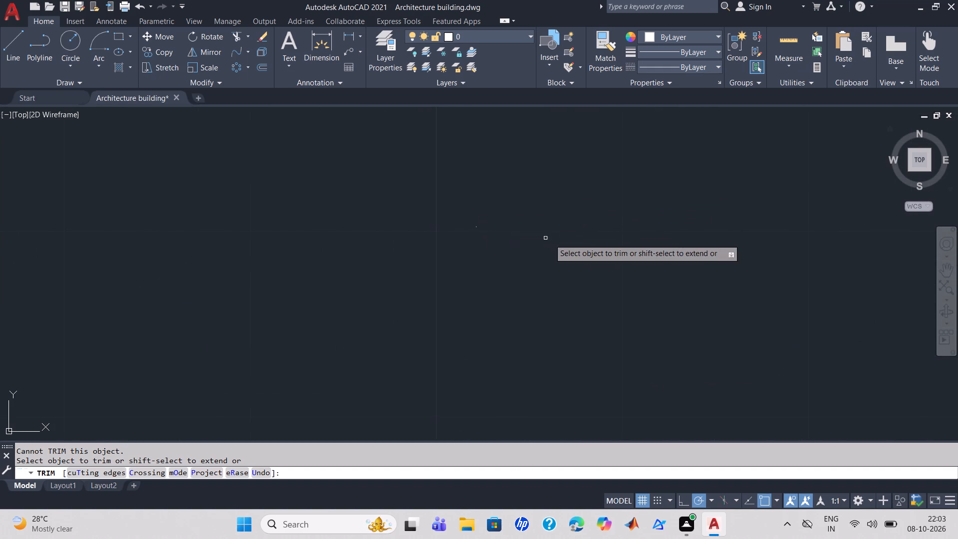
key(Escape)
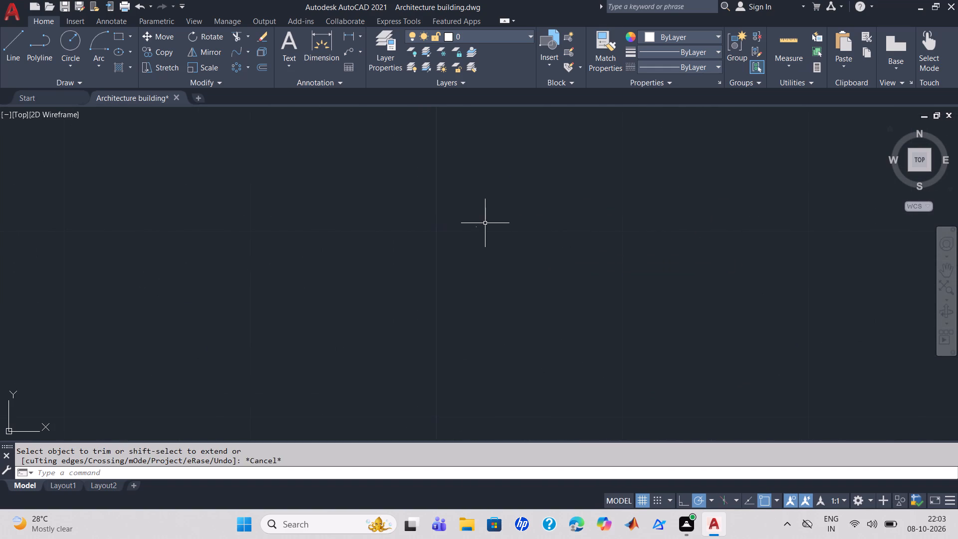
click(477, 225)
key(Delete)
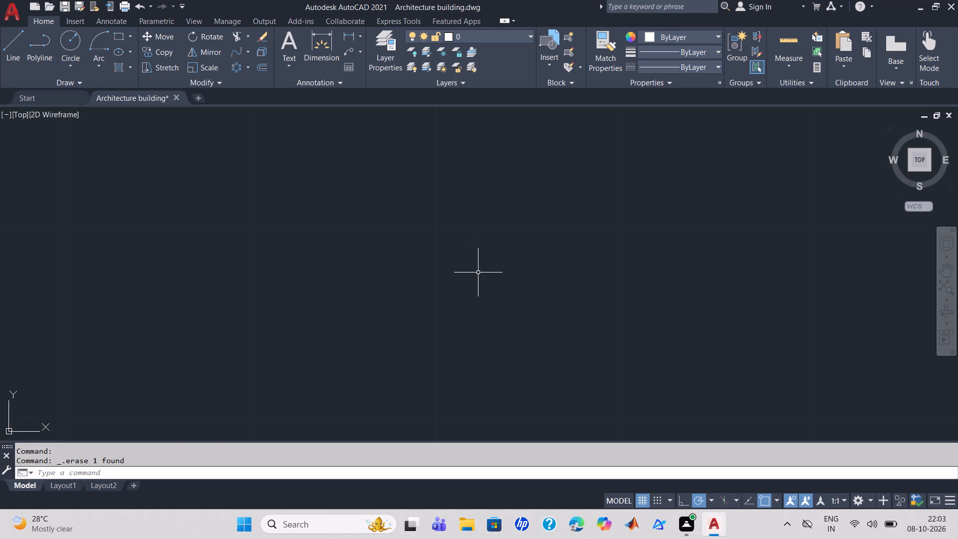
Draw a polyline from the top circle's junction with the connecting line through its centre, beyond its upper-right edge, and back to the start.
scroll(478, 282, down, 6)
scroll(632, 438, down, 1)
middle_drag(633, 438, 633, 437)
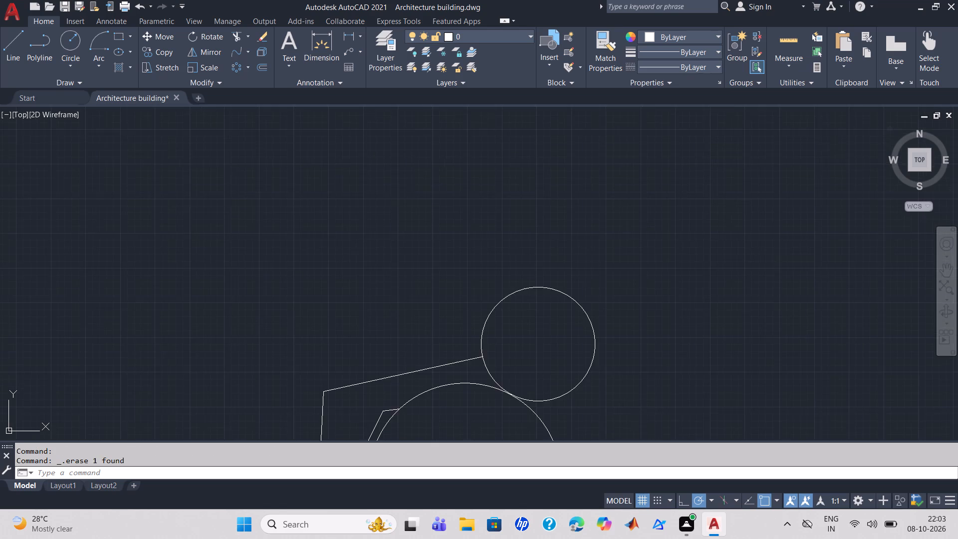
middle_drag(633, 437, 516, 210)
middle_drag(528, 229, 529, 229)
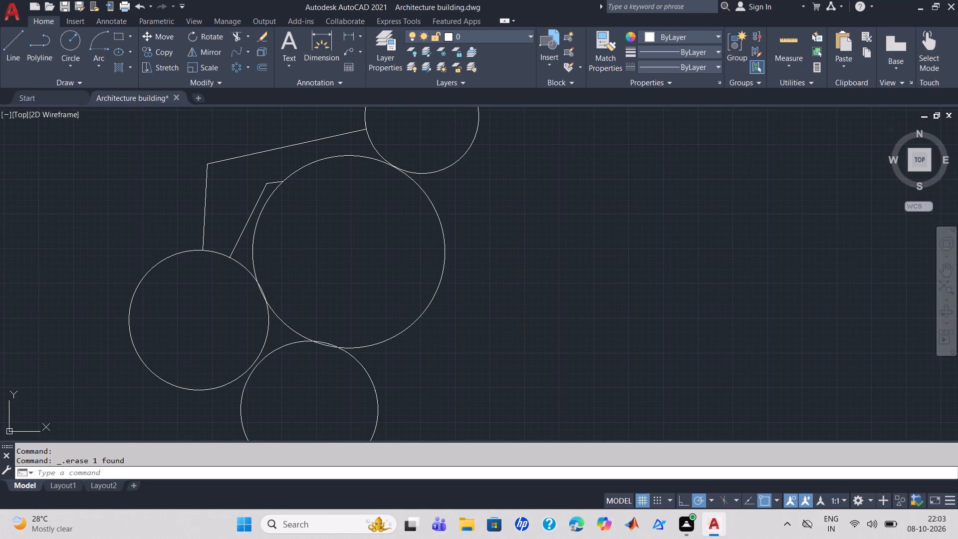
middle_drag(529, 229, 595, 387)
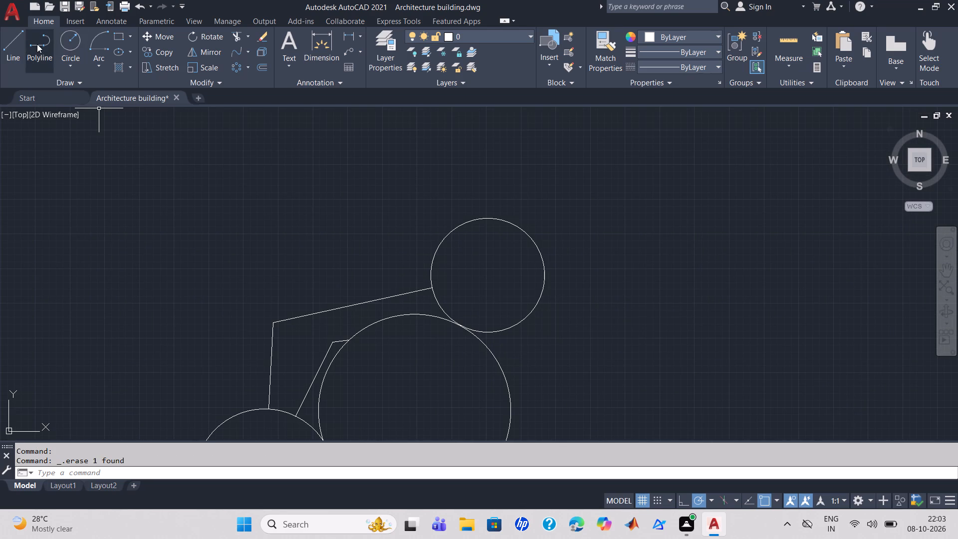
click(37, 44)
click(432, 289)
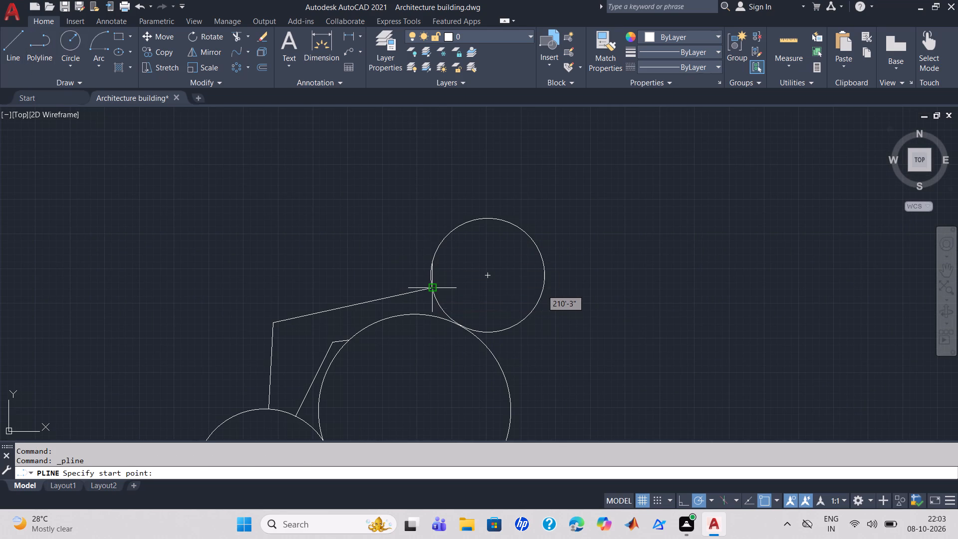
double_click(528, 235)
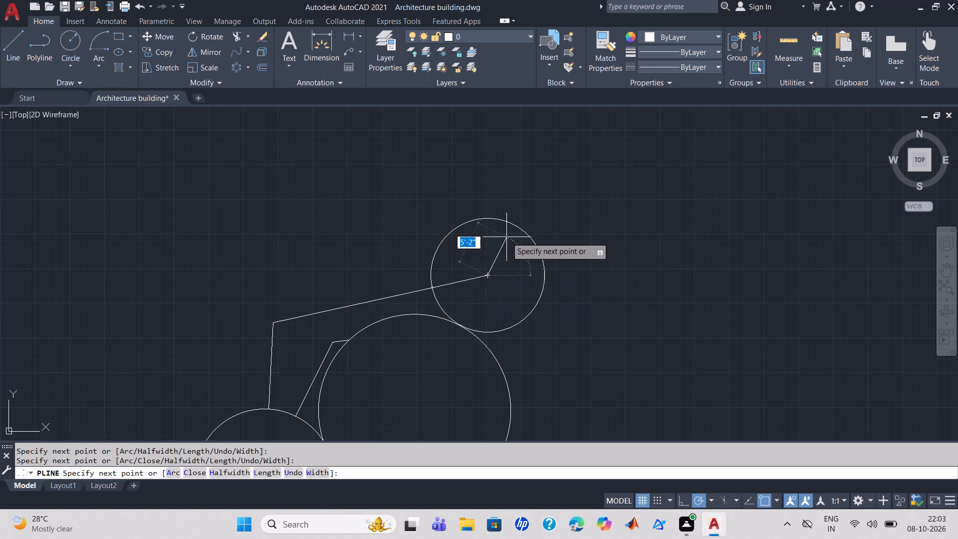
double_click(523, 229)
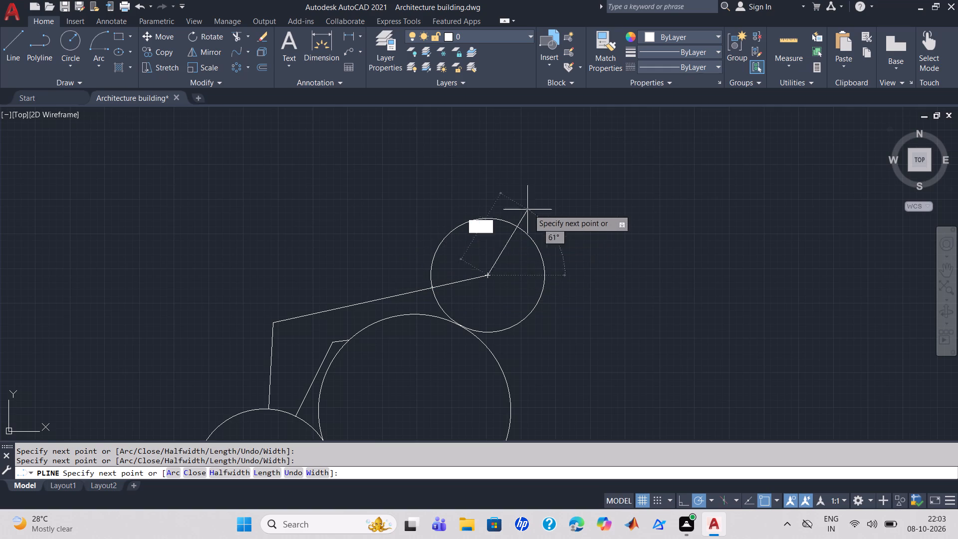
click(542, 196)
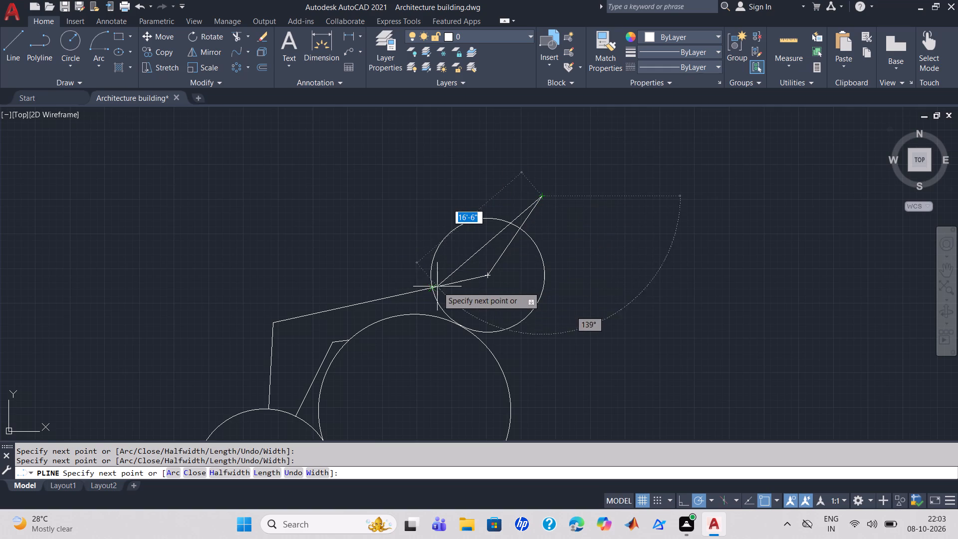
click(435, 288)
key(Escape)
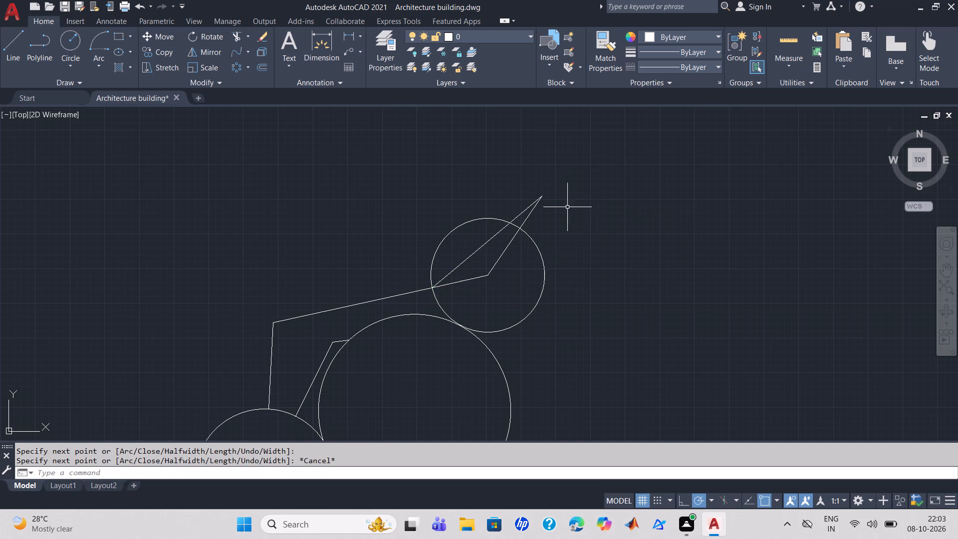
Trim the polyline's centre segments and projecting tip, and the top circle's upper-left arc, leaving a straight chord closing the remaining arc.
key(t)
key(r)
key(Return)
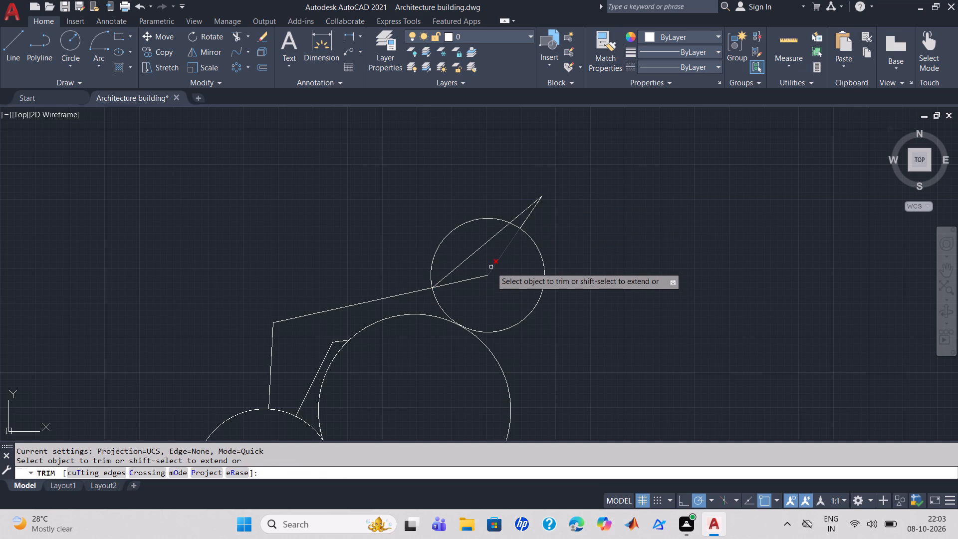
click(498, 264)
click(475, 277)
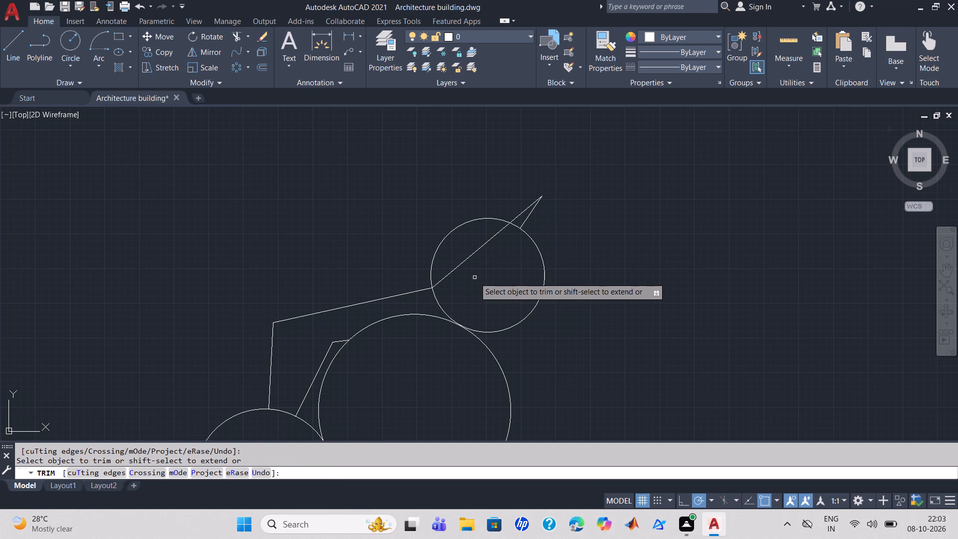
click(529, 213)
click(525, 212)
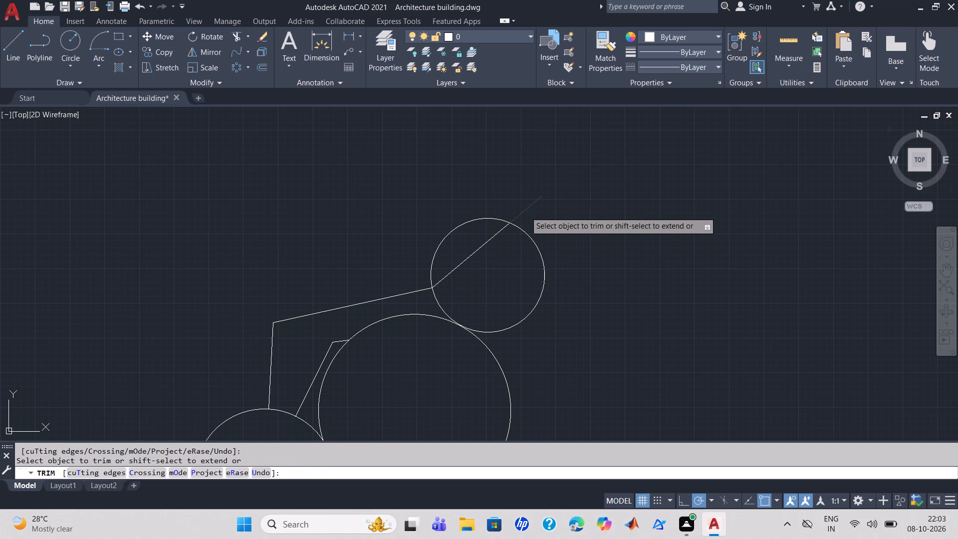
click(494, 219)
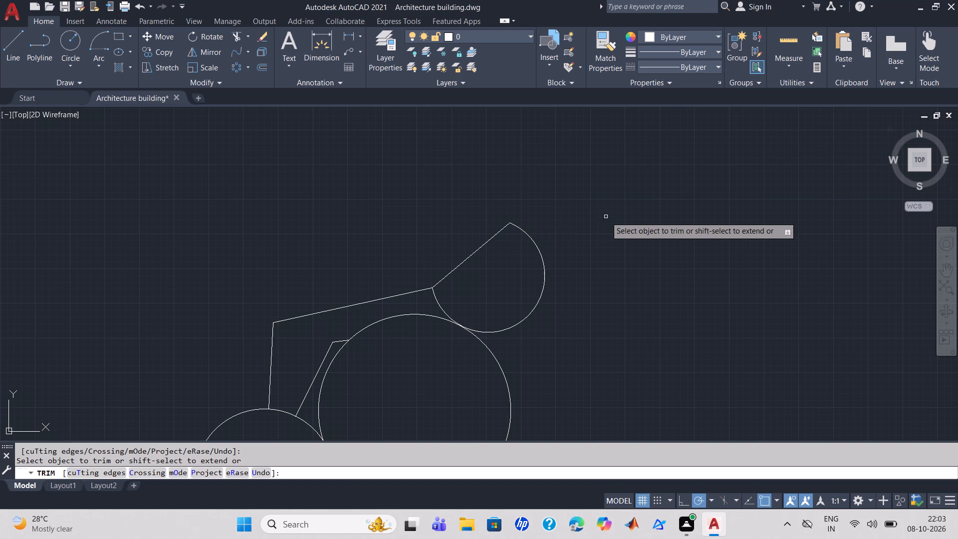
Draw an upright rectangle about 7'-6" wide and 24'-3" high between the building elevation and the circle figure.
middle_drag(588, 279, 560, 181)
scroll(563, 194, down, 1)
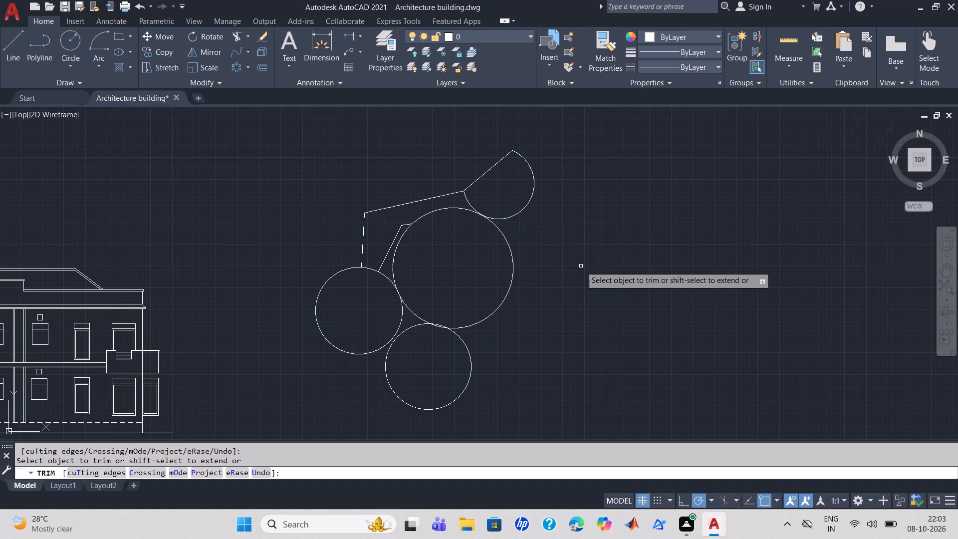
middle_drag(581, 266, 578, 212)
scroll(578, 212, down, 2)
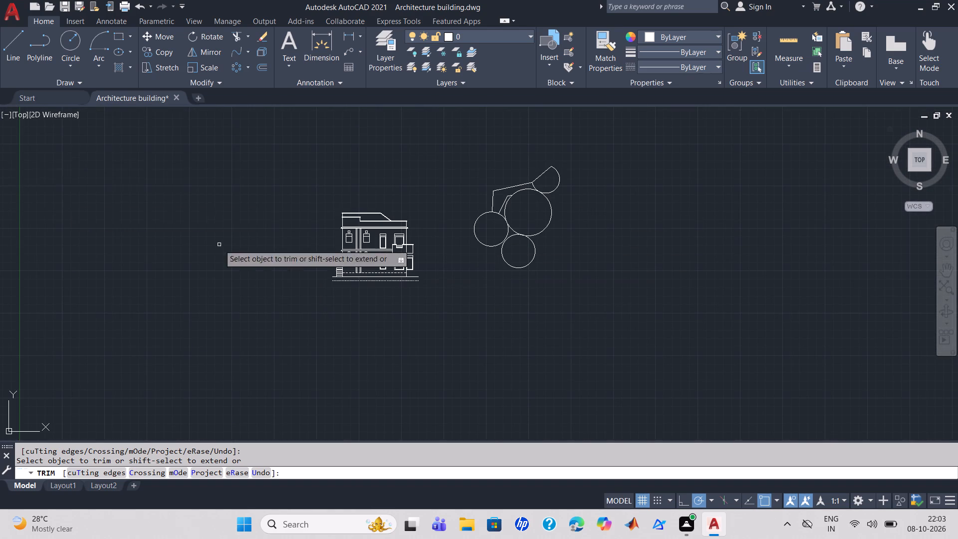
click(118, 35)
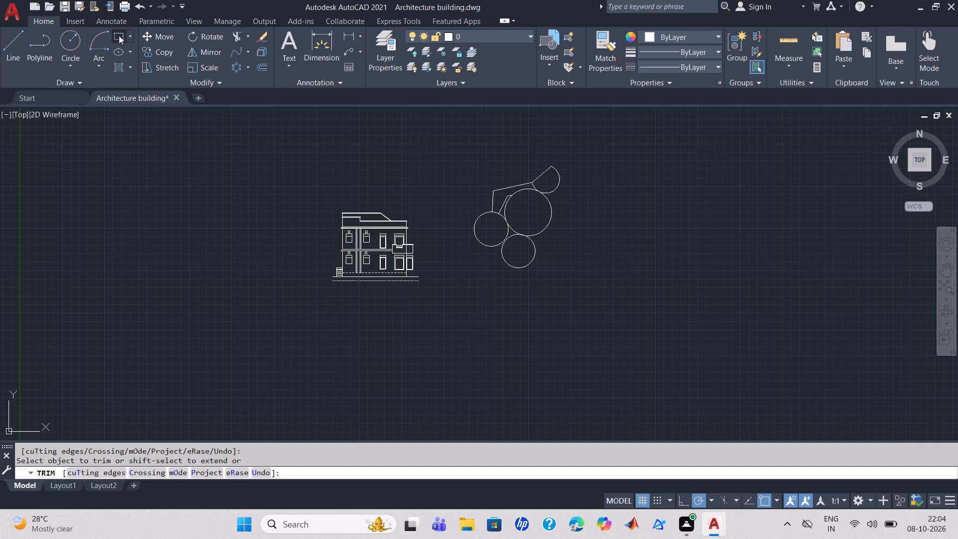
scroll(548, 292, up, 2)
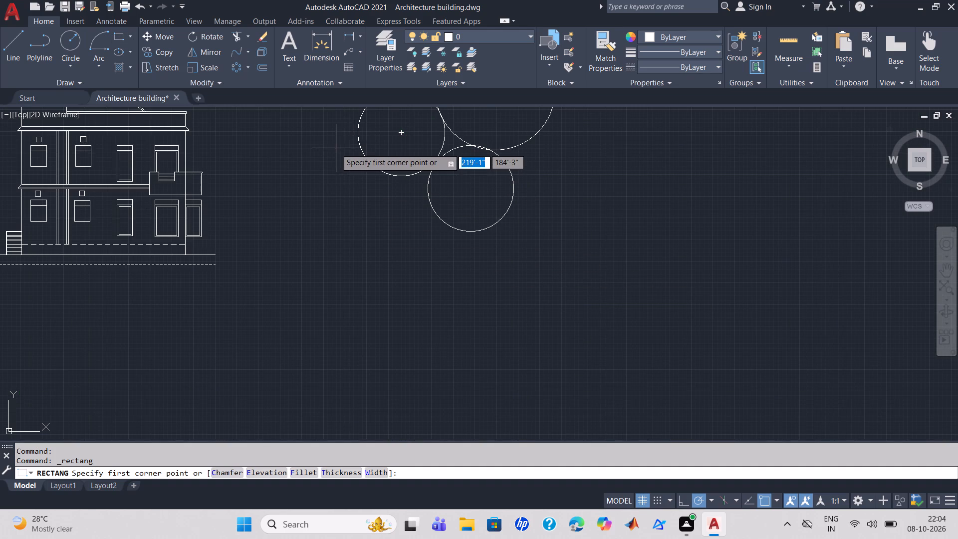
click(336, 148)
drag(336, 148, 301, 235)
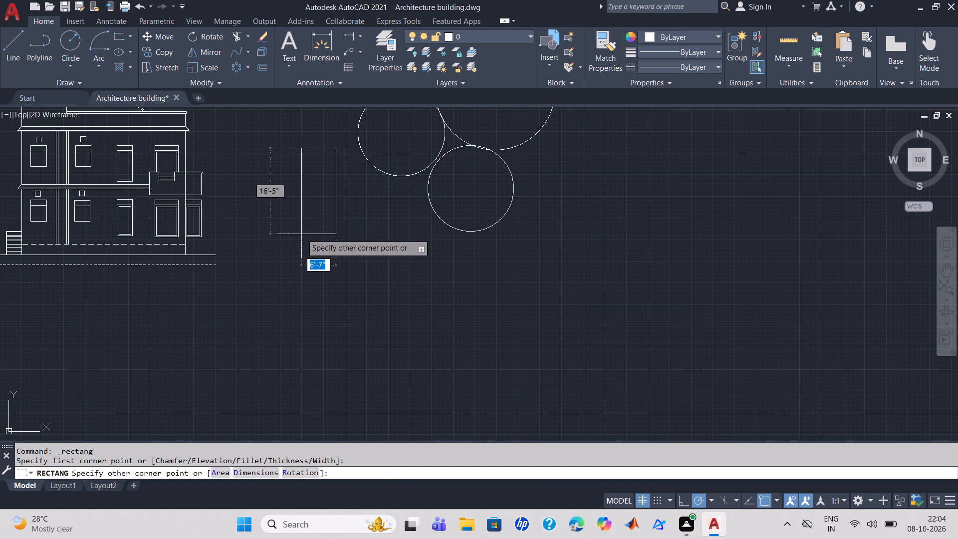
drag(301, 235, 250, 309)
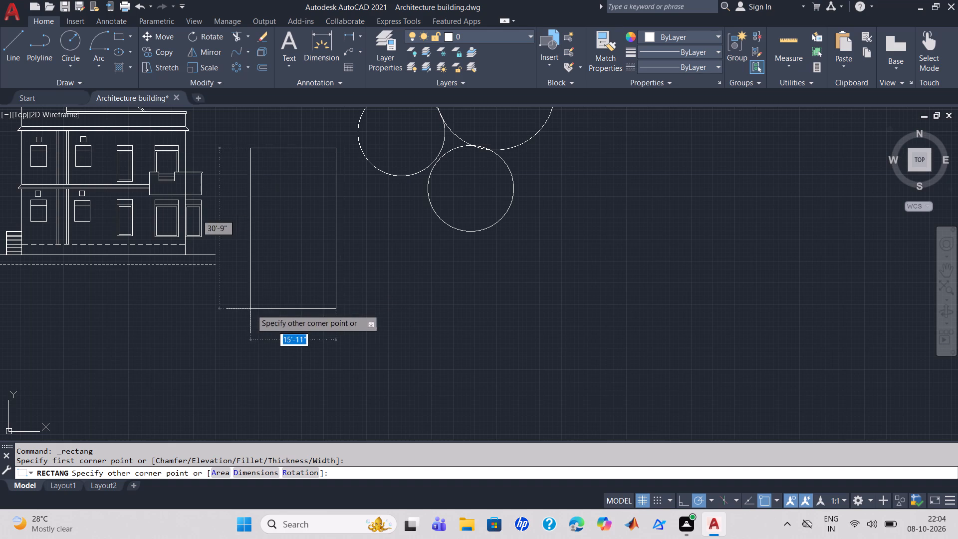
drag(250, 309, 297, 274)
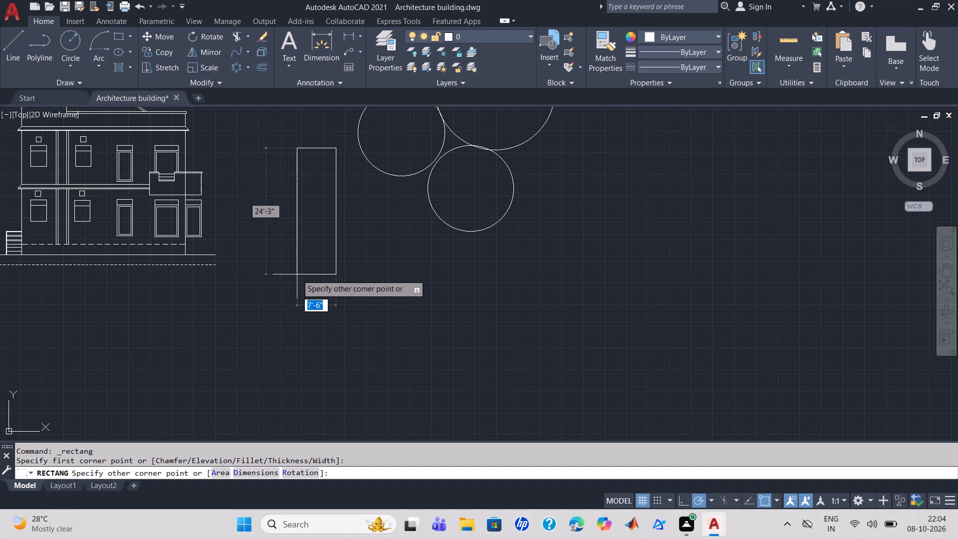
click(297, 274)
Draw a second upright rectangle about 7'-5" wide and 27' high, just below and left of the bottom circle.
drag(402, 213, 428, 294)
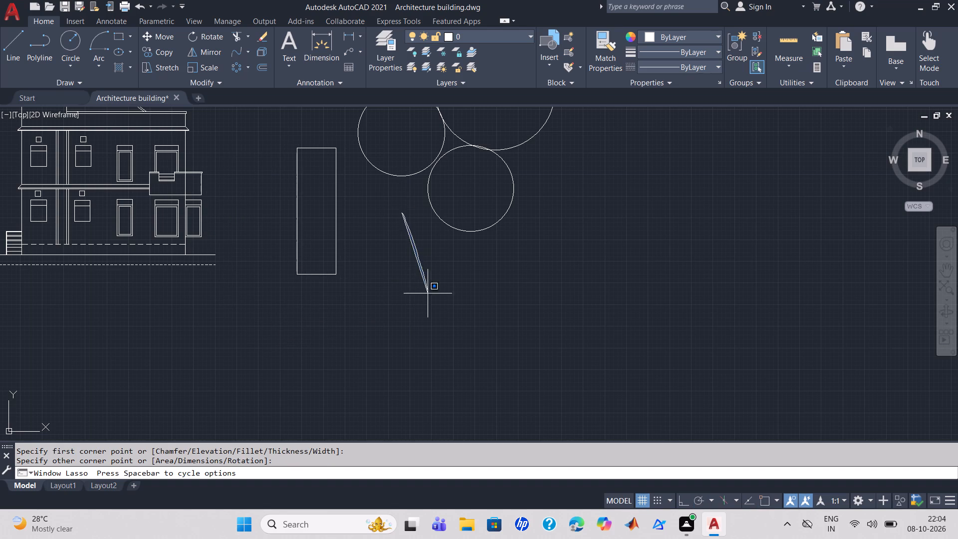
drag(428, 294, 420, 311)
key(space)
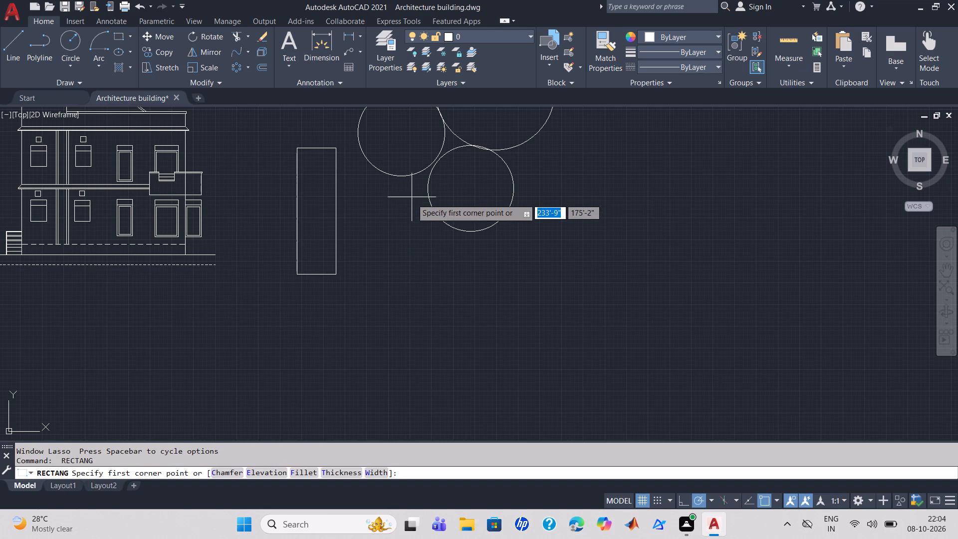
click(413, 209)
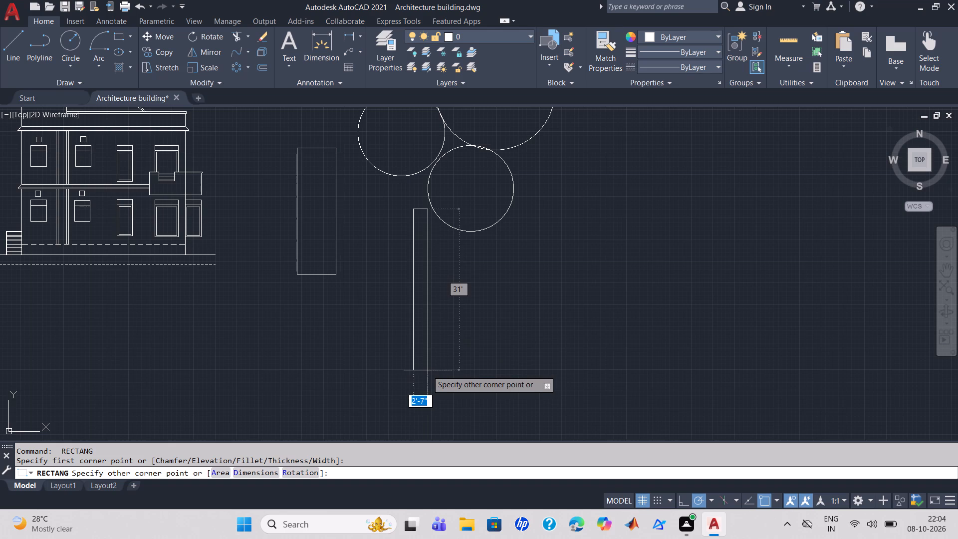
click(375, 350)
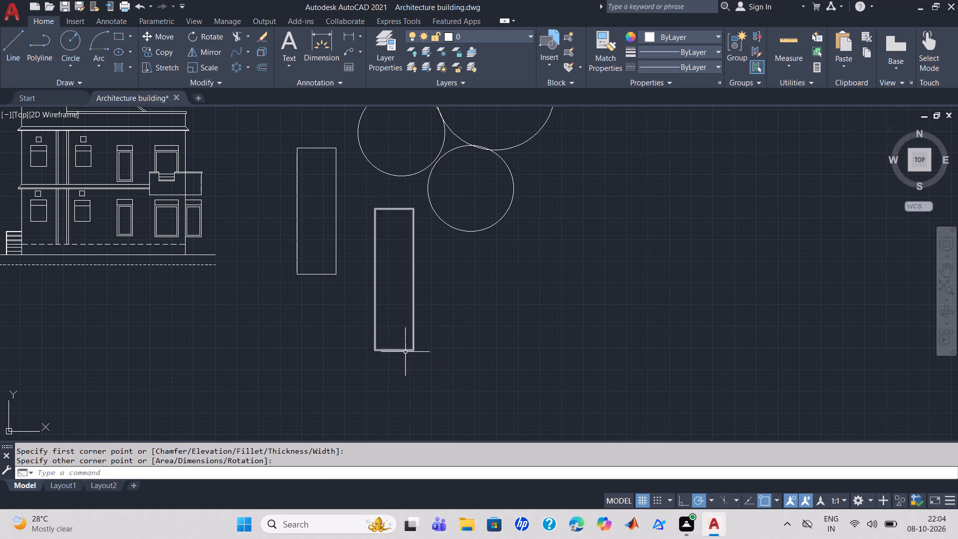
Move the second rectangle by its centre about 9'-5" at 336°, so its top edge sits against the underside of the bottom circle.
click(434, 376)
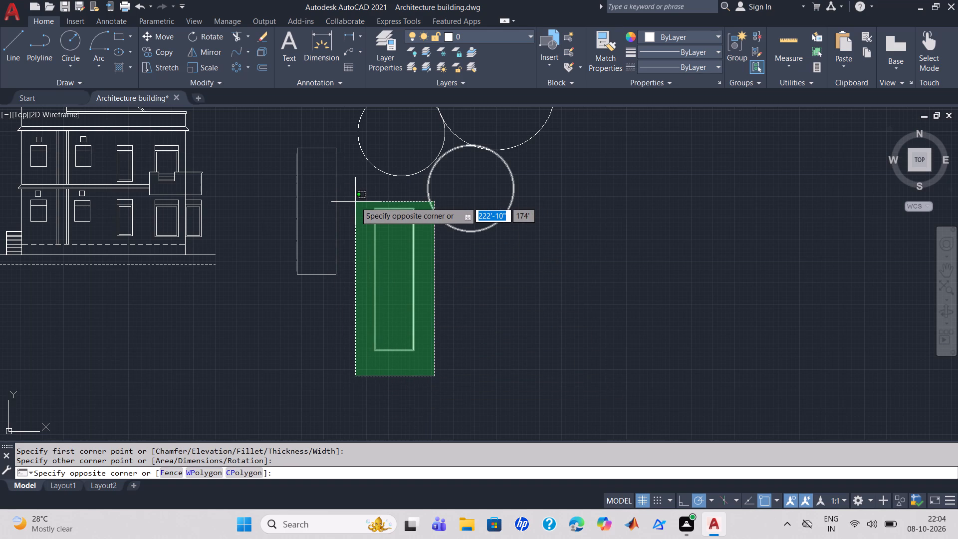
click(355, 202)
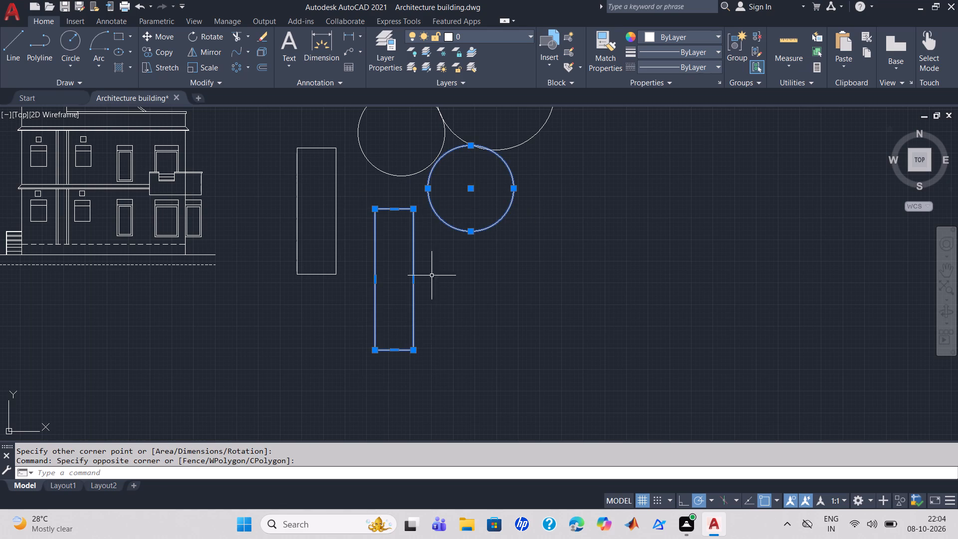
click(481, 356)
key(Escape)
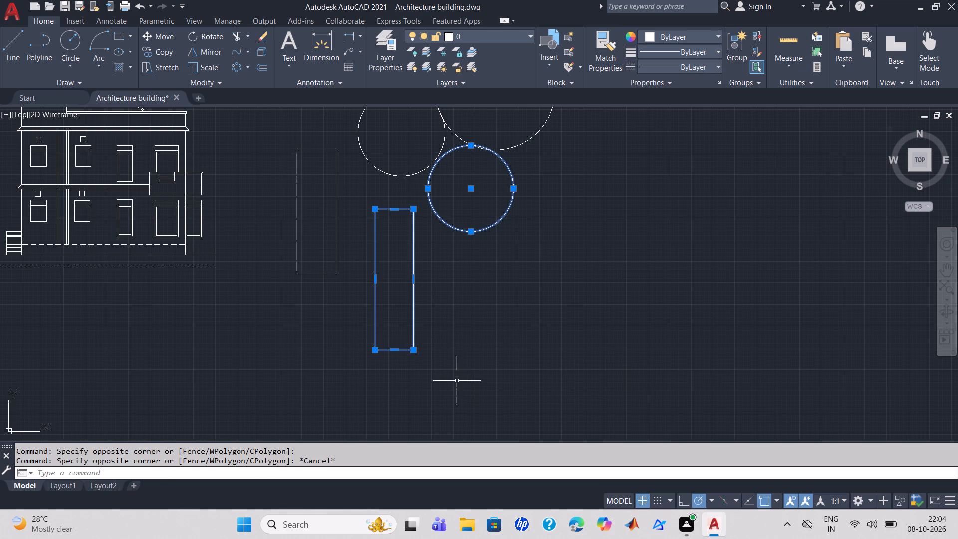
key(Escape)
click(456, 381)
click(341, 274)
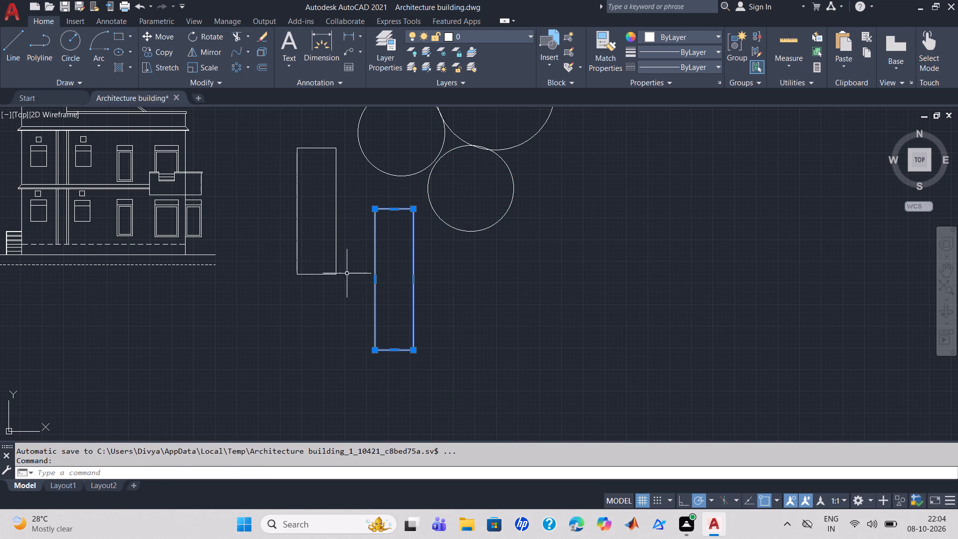
key(m)
key(Return)
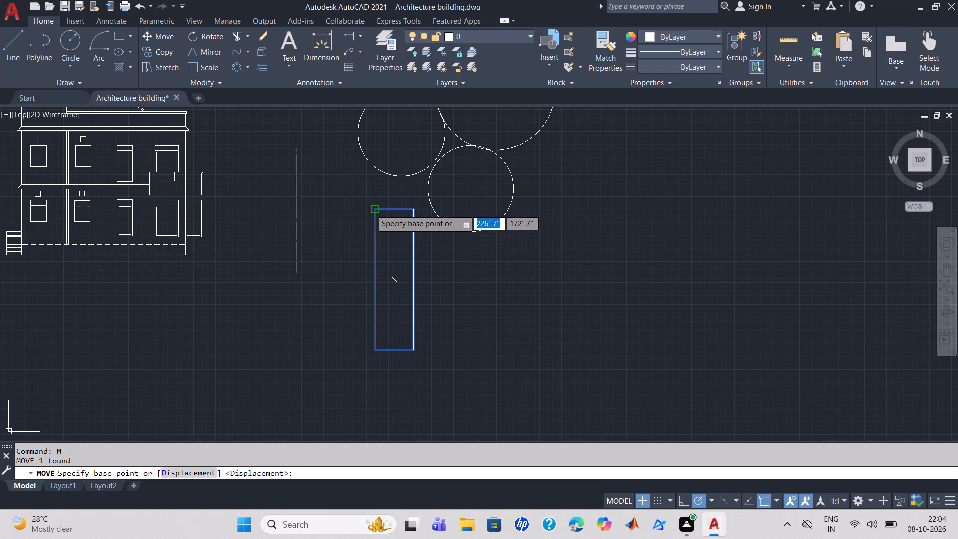
click(394, 280)
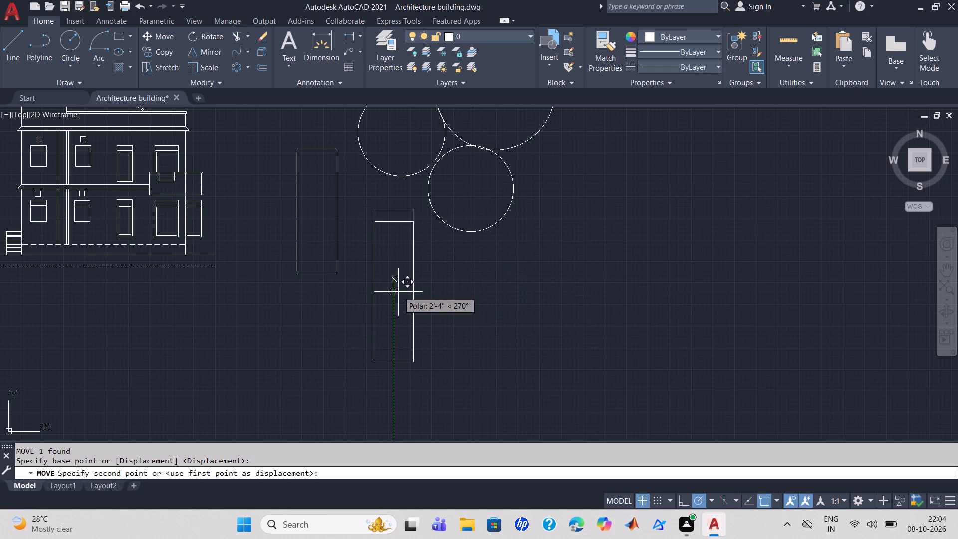
click(439, 300)
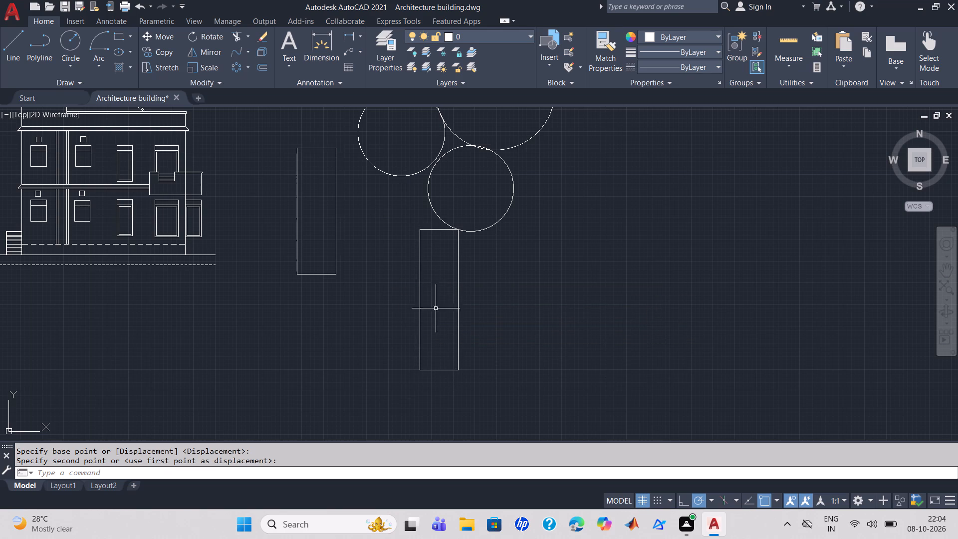
Rotate the second rectangle clockwise about its centre so it slants down and left from the bottom circle.
click(488, 358)
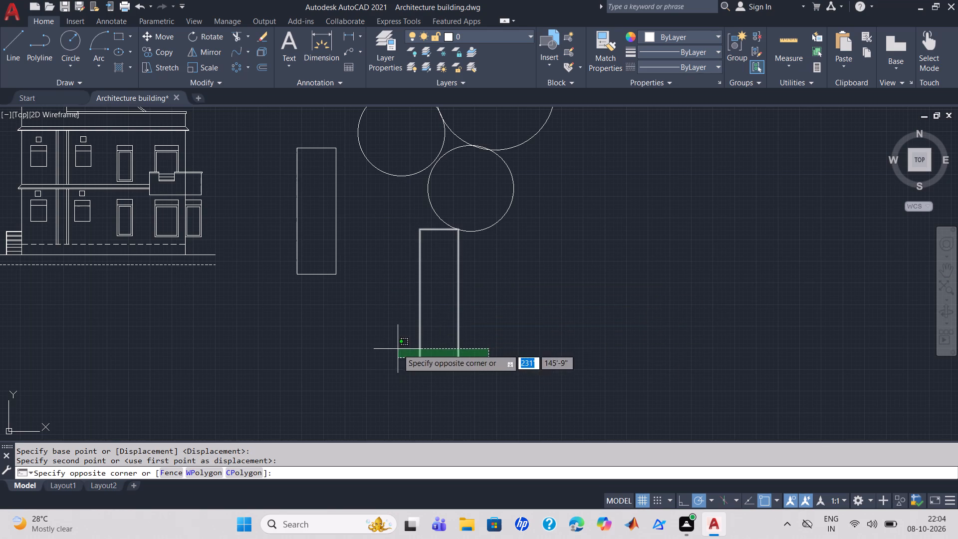
click(403, 318)
text(re)
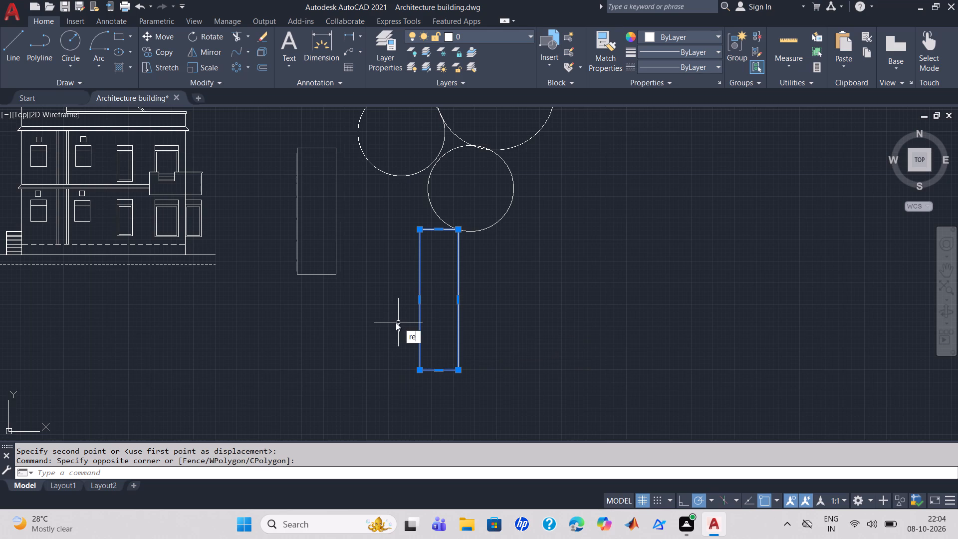
key(BackSpace)
key(o)
key(Return)
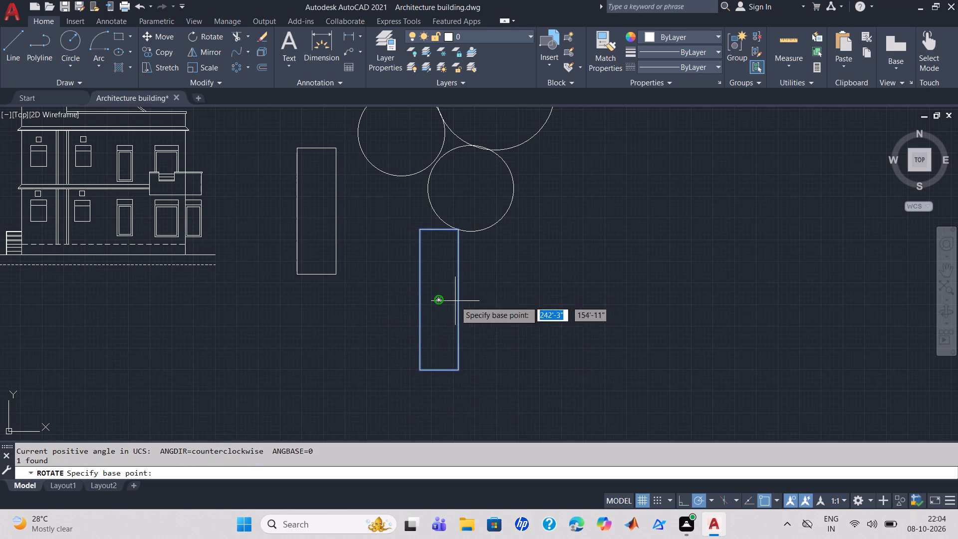
click(439, 300)
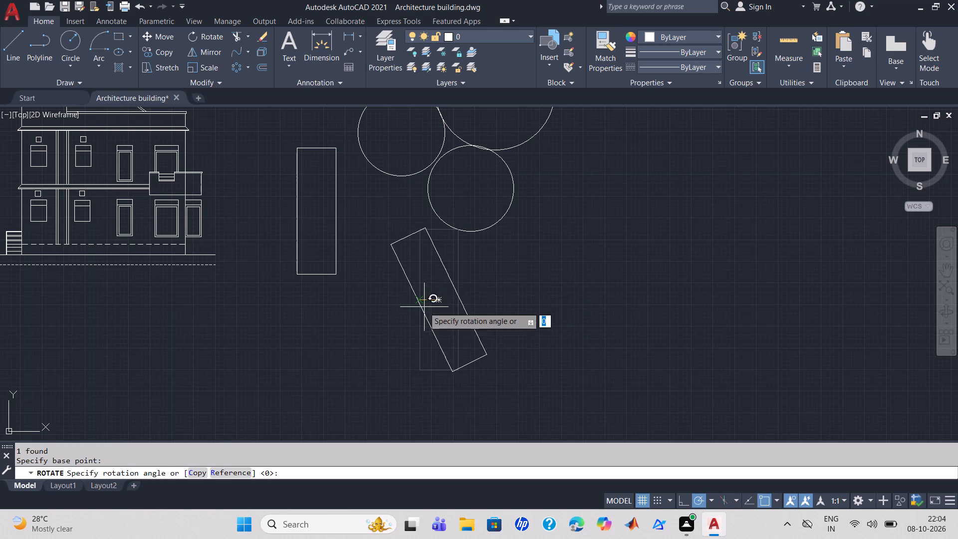
click(467, 317)
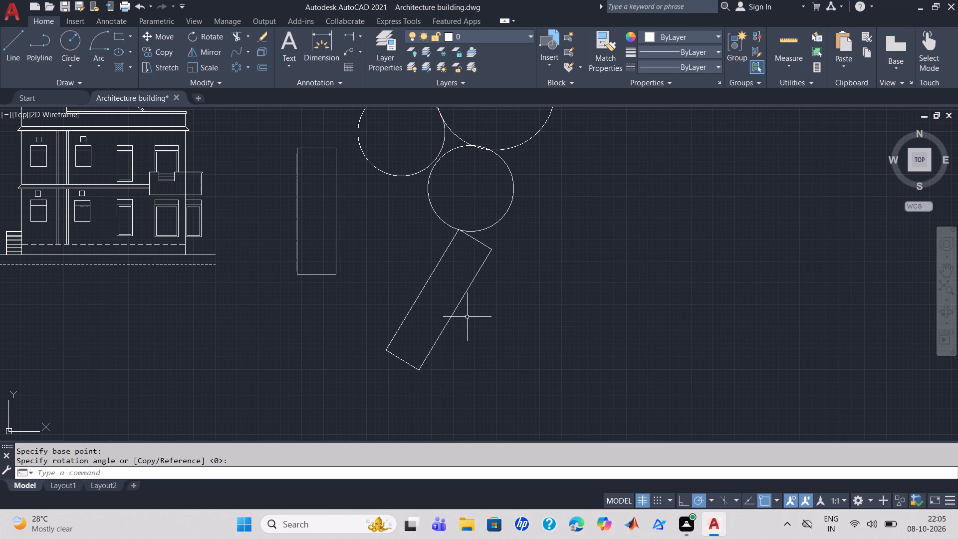
Mirror the slanted rectangle across its upper-left long edge and erase the source rectangle.
key(m)
key(i)
key(Return)
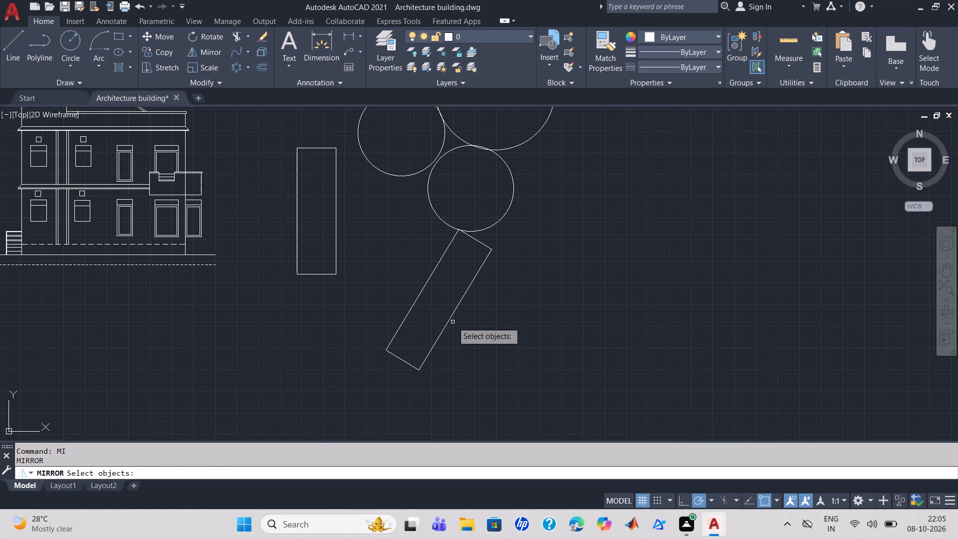
click(444, 329)
key(Return)
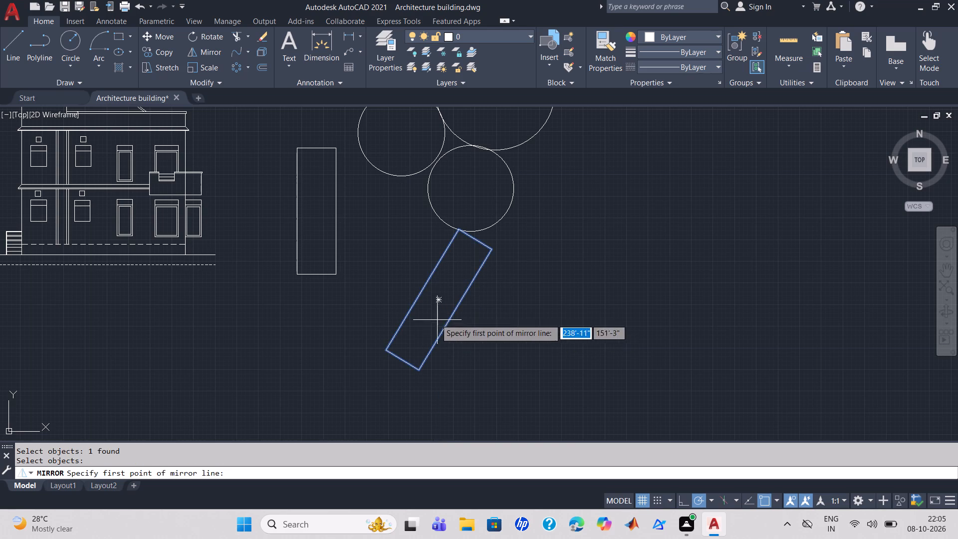
click(456, 229)
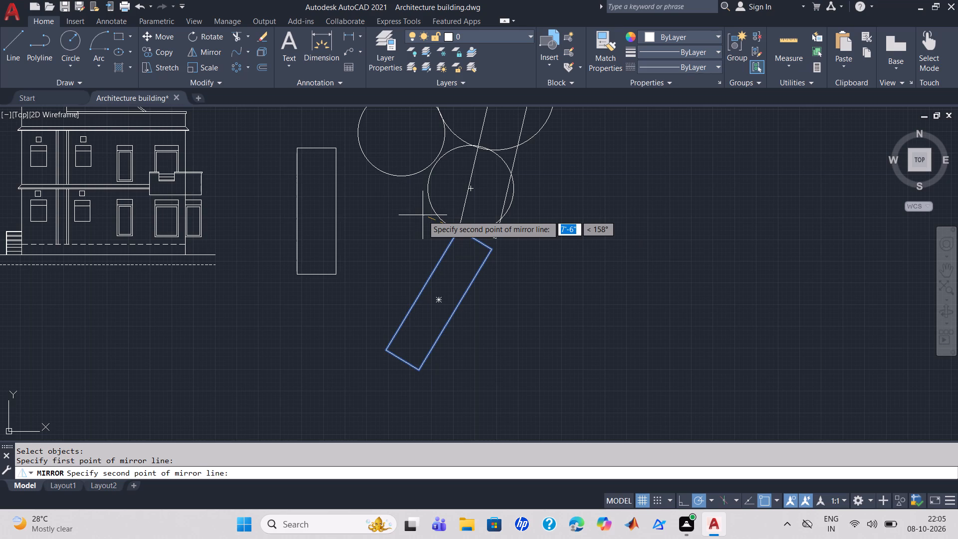
click(386, 351)
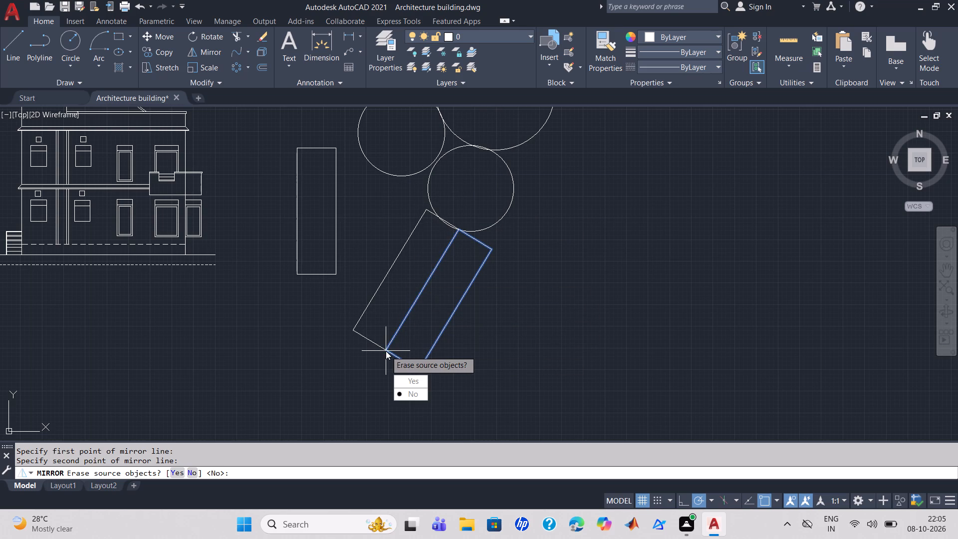
drag(418, 378, 386, 351)
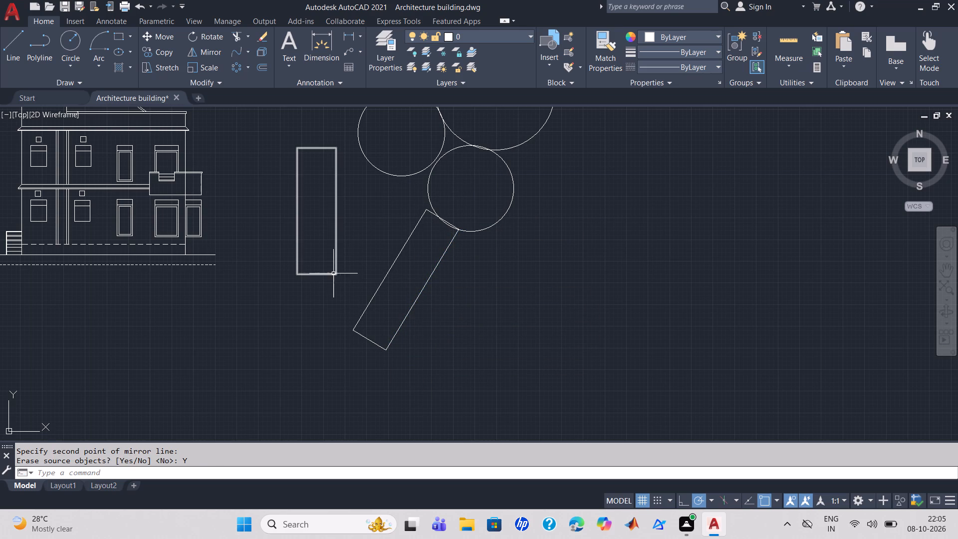
Delete the upright rectangle between the building elevation and the circle figure.
click(333, 273)
key(Delete)
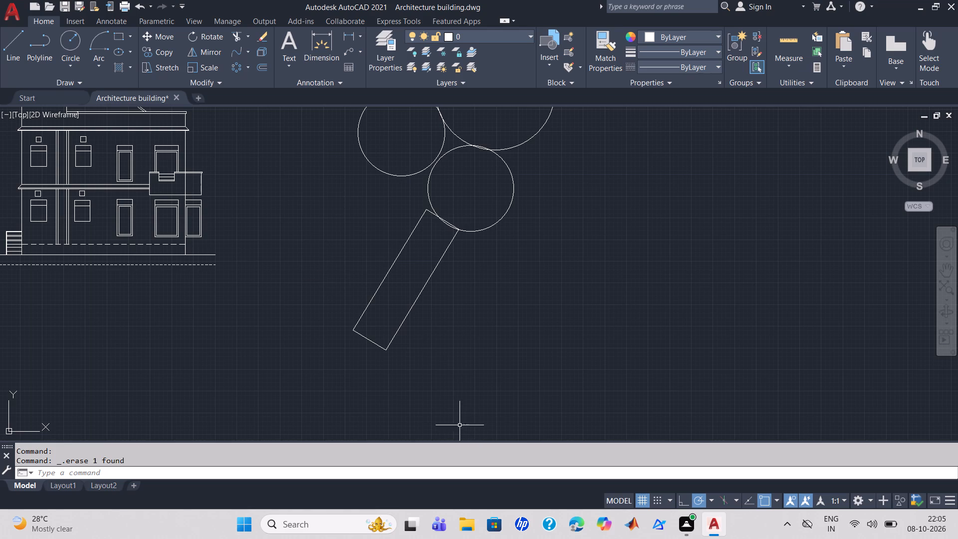
Copy the slanted rectangle by its centre about 17'-8" at 143°, so the copy meets the underside of the left circle.
click(421, 376)
click(337, 290)
key(c)
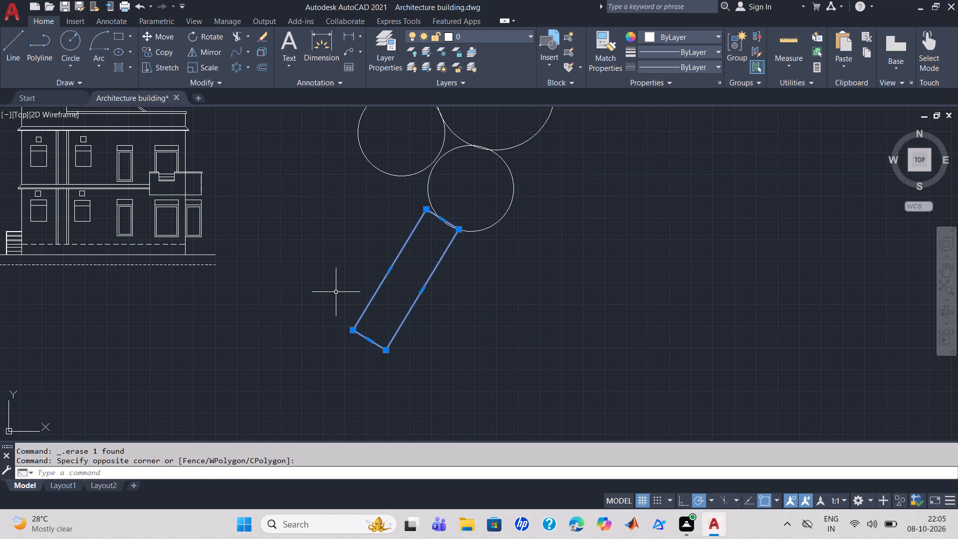
key(o)
key(Return)
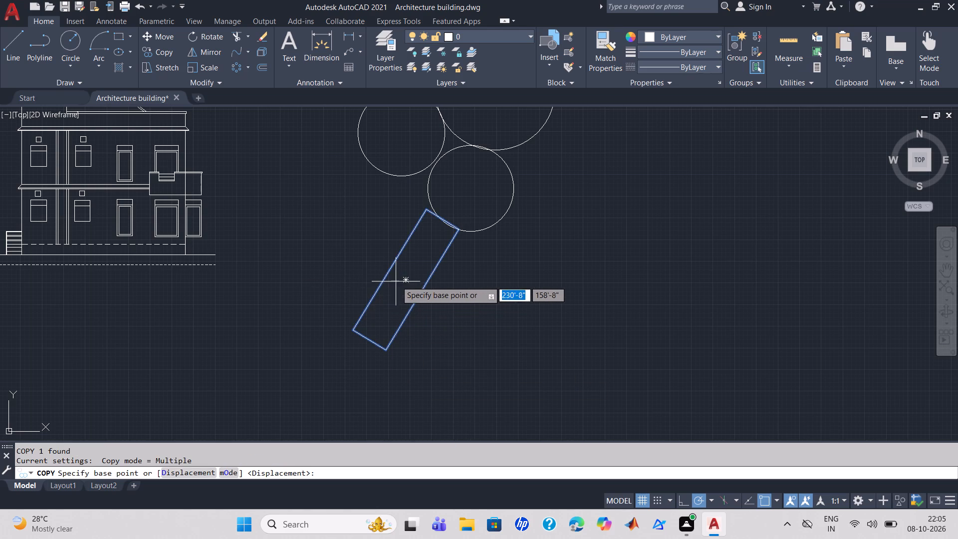
click(404, 280)
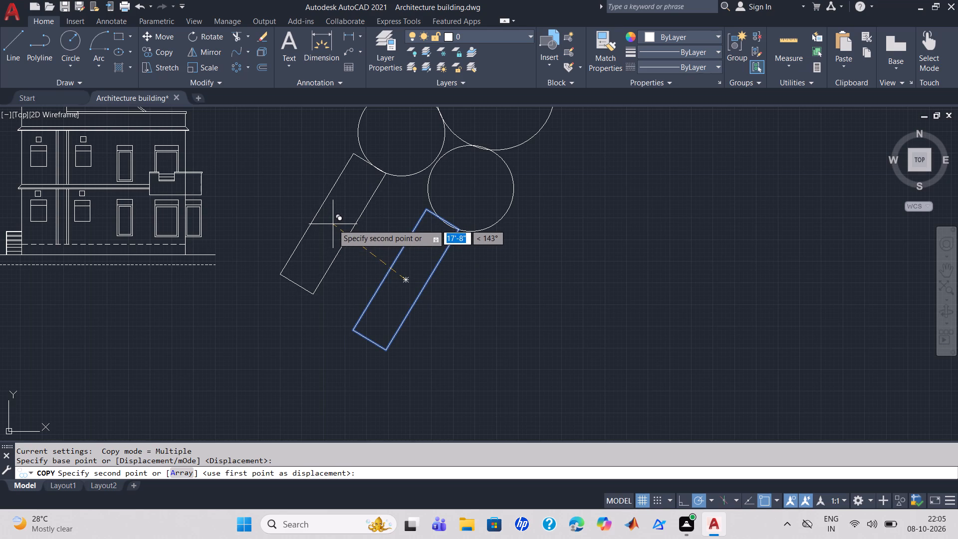
click(333, 224)
key(Escape)
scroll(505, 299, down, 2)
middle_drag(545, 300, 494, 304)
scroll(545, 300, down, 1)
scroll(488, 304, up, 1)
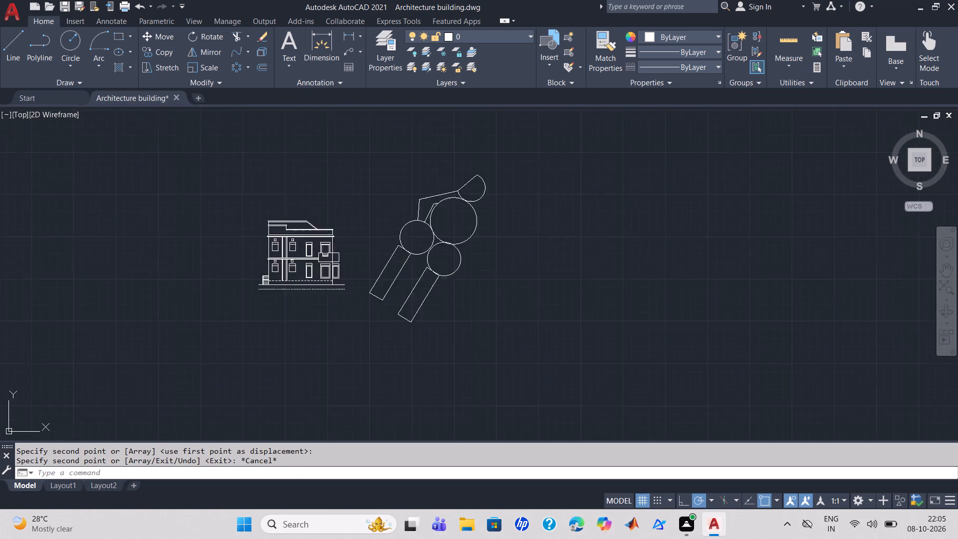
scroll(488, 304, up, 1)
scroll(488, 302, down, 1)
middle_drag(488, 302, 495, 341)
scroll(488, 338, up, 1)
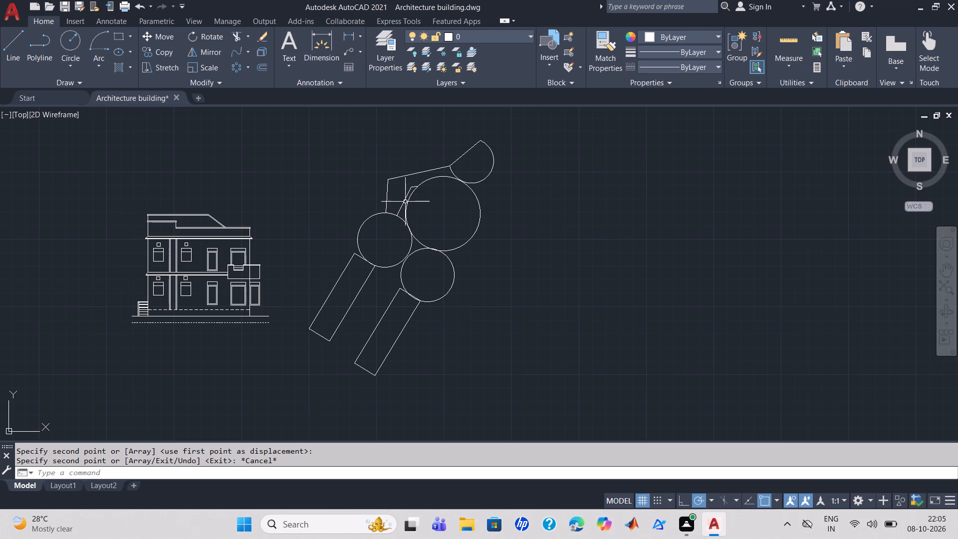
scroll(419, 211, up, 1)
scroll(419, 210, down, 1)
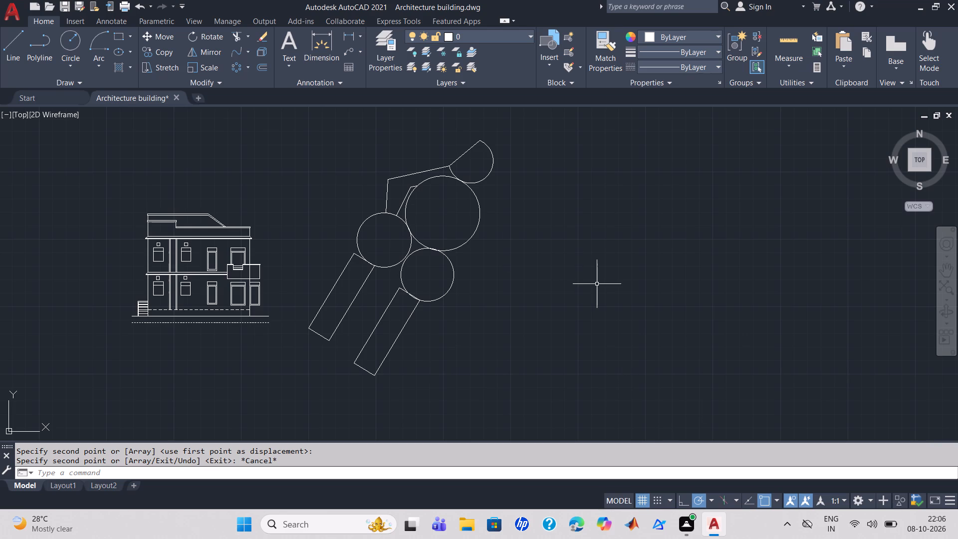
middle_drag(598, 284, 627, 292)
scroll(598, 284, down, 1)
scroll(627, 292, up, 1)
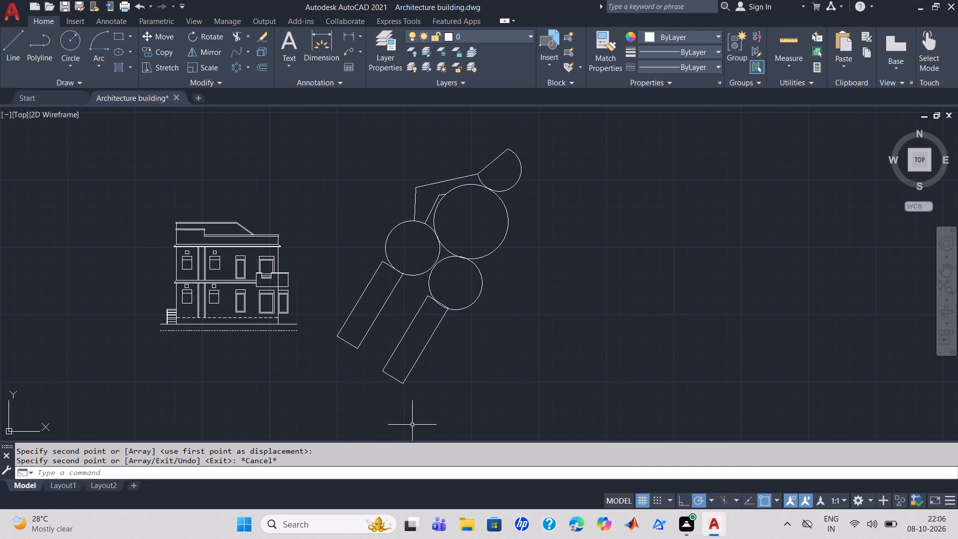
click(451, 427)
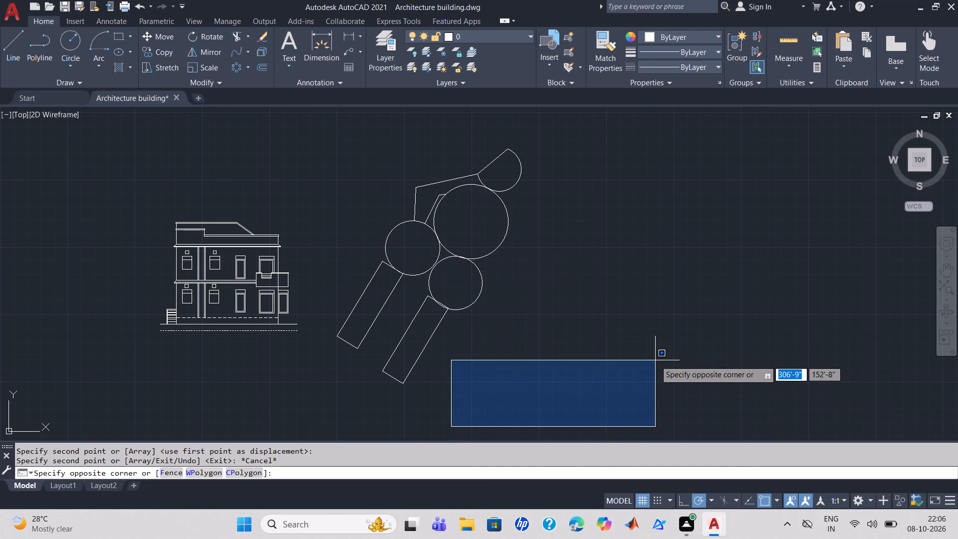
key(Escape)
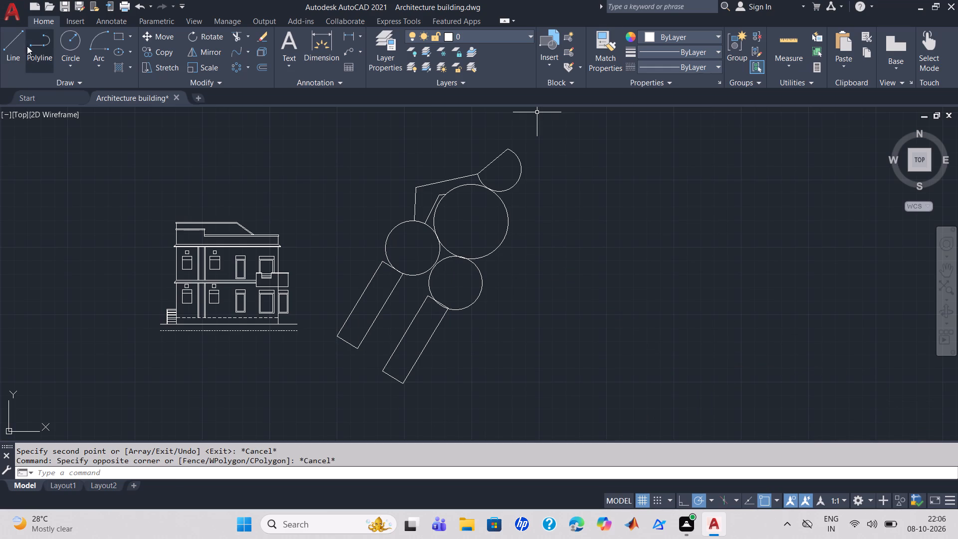
Start a polyline at the upper end of the trimmed top circle's straight edge and draw two long rays rightward, returning to the circle's centre.
click(30, 44)
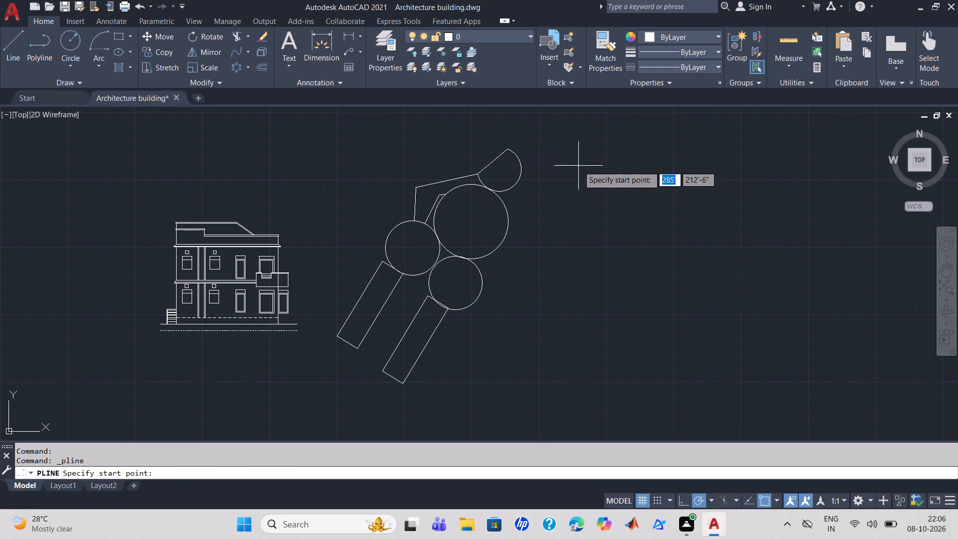
click(507, 147)
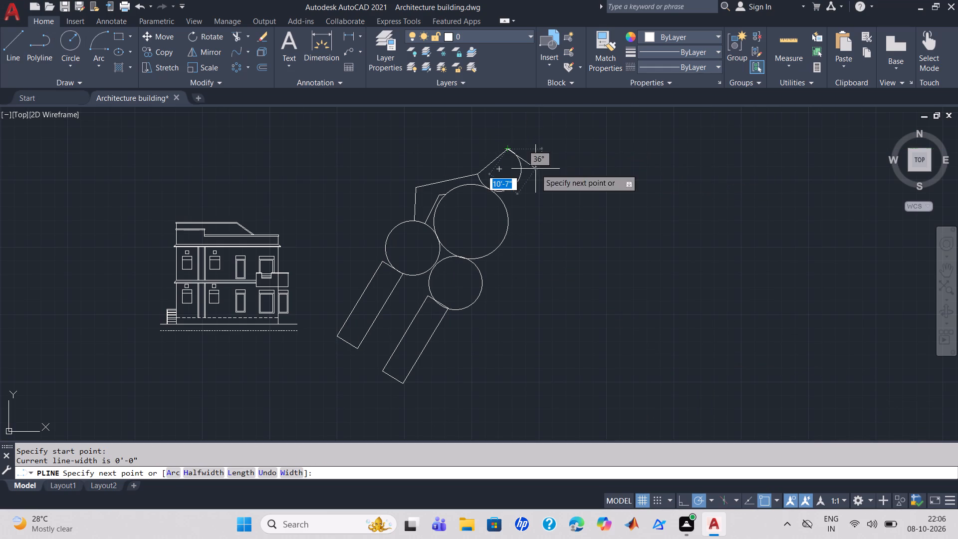
click(586, 201)
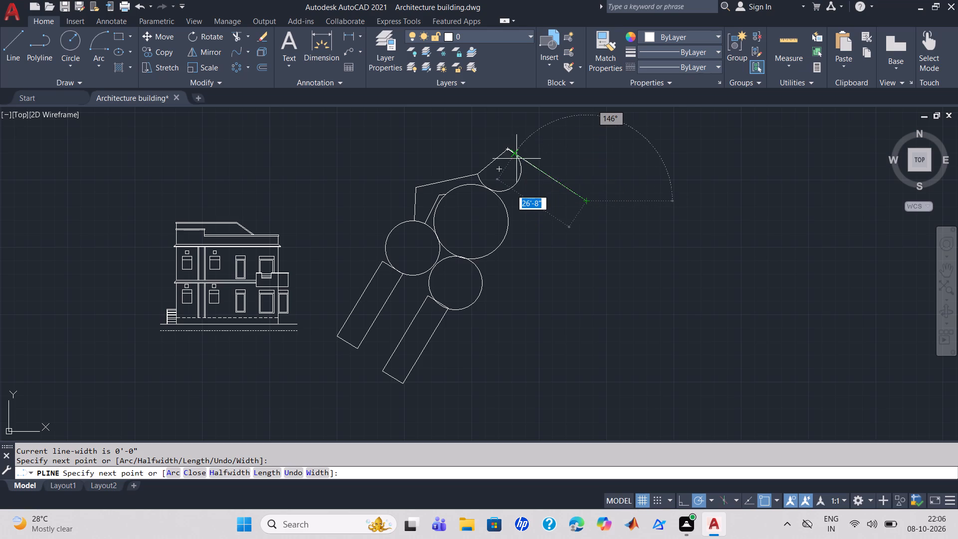
click(520, 173)
click(520, 173)
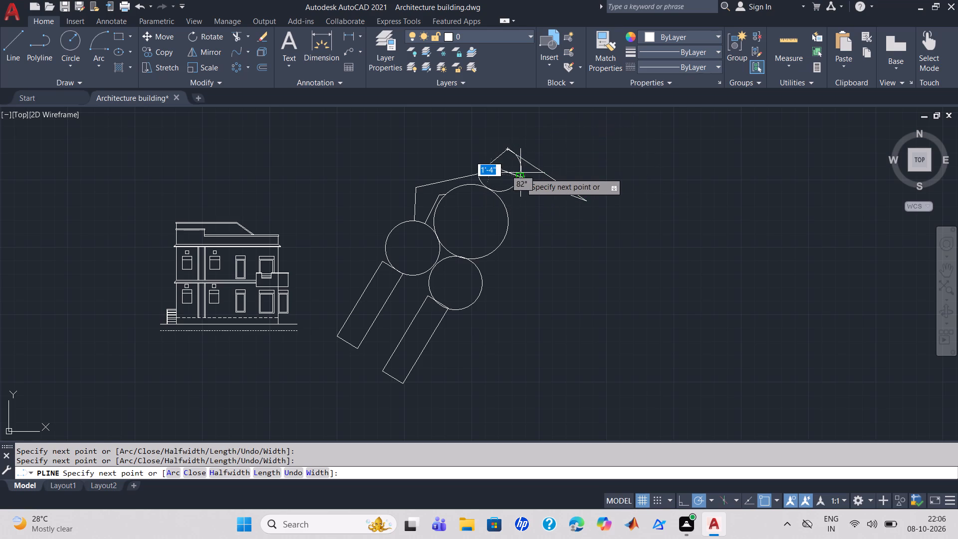
click(497, 165)
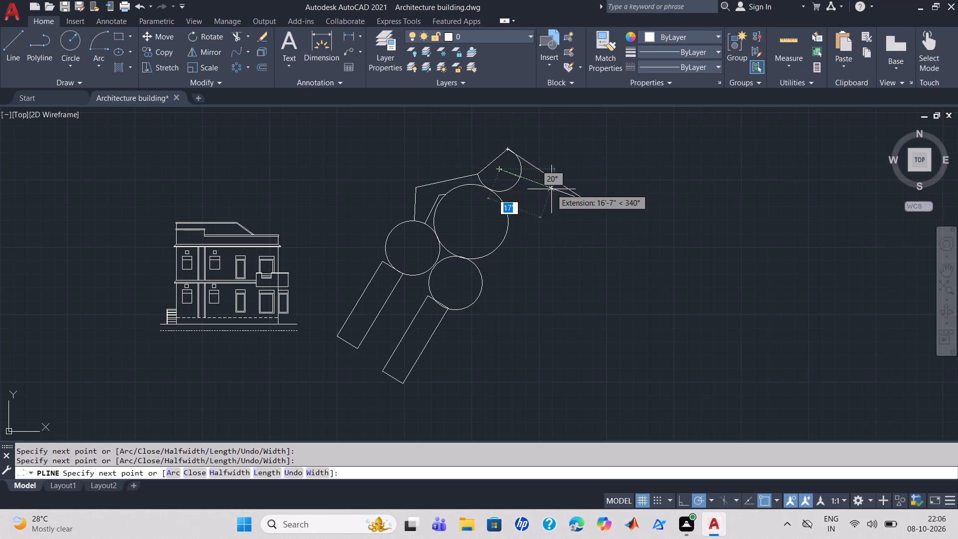
click(576, 179)
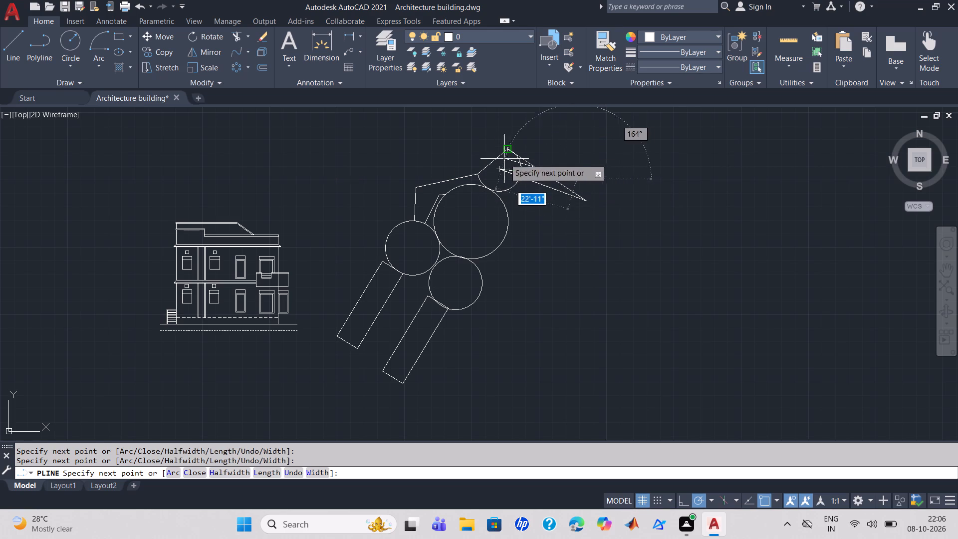
click(497, 169)
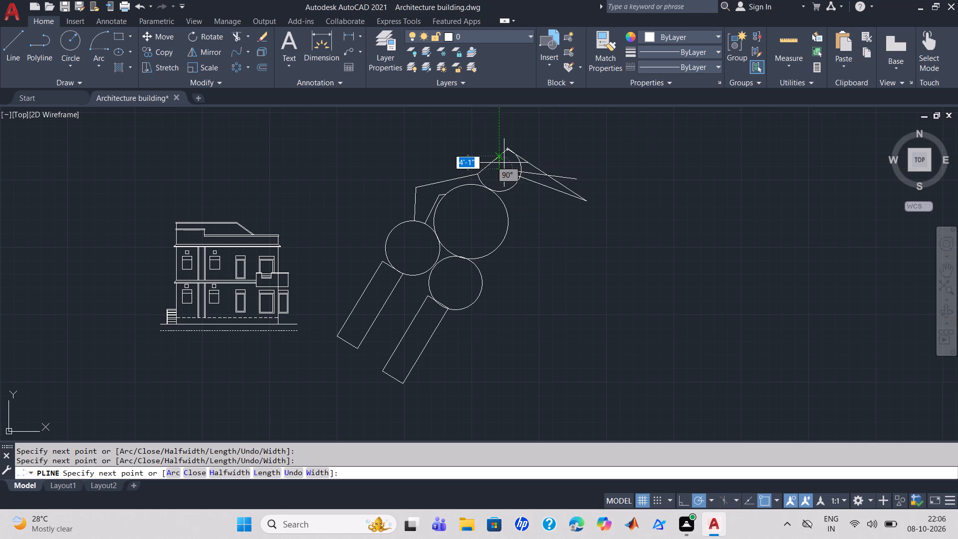
Continue the polyline with a short, nearly horizontal ray right of the top circle and another long ray, ending at the circle's centre.
click(505, 165)
click(553, 159)
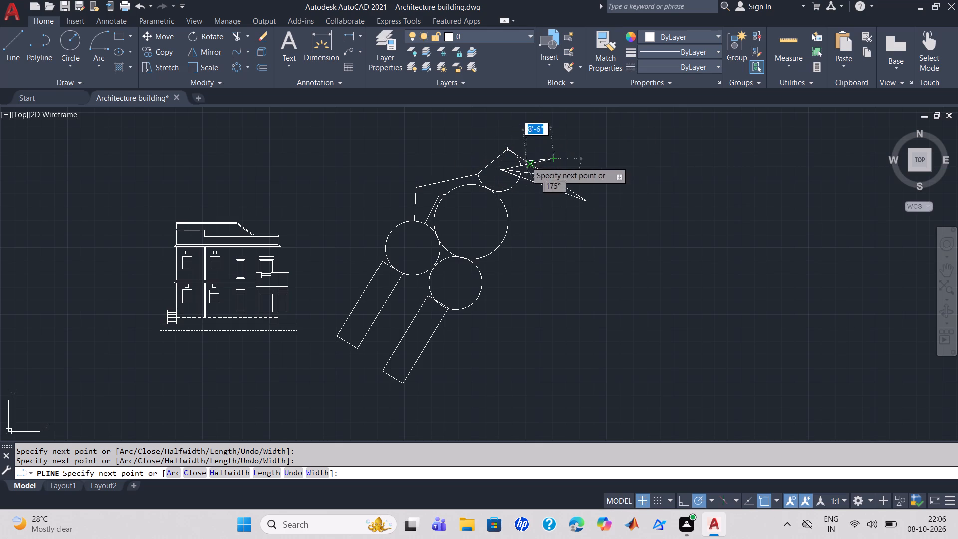
click(512, 163)
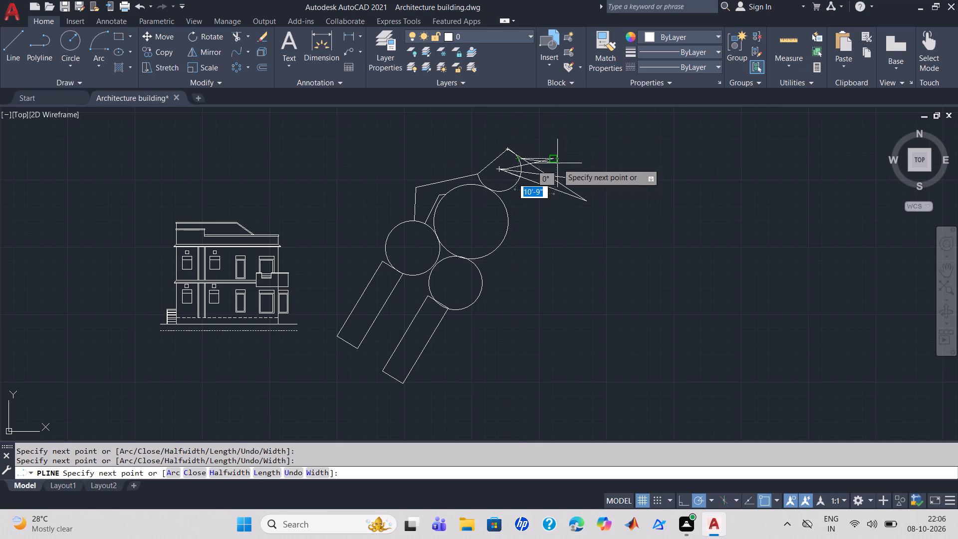
click(569, 181)
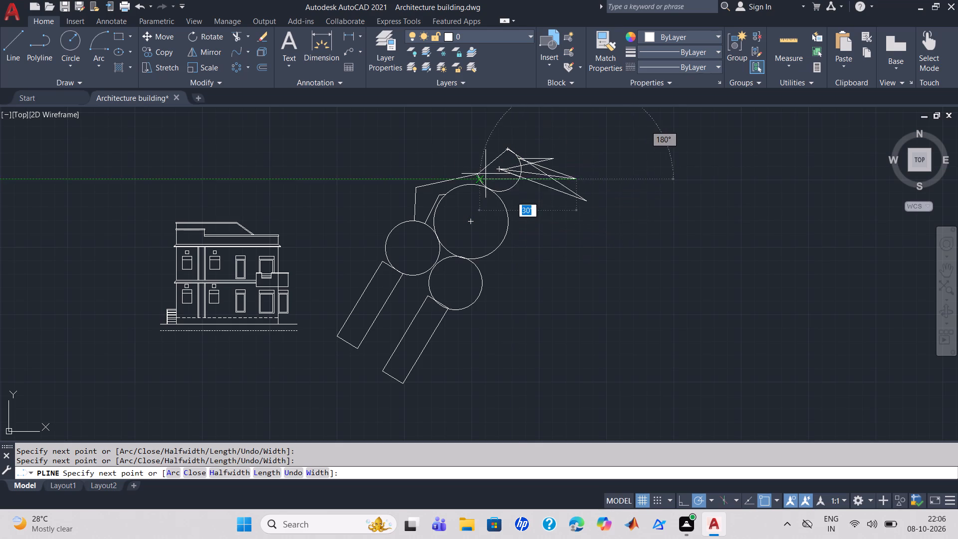
click(494, 171)
click(495, 171)
Add three polyline rays fanning progressively steeper down and right, about 19' to 22' long, each returning to the top circle's centre.
click(551, 204)
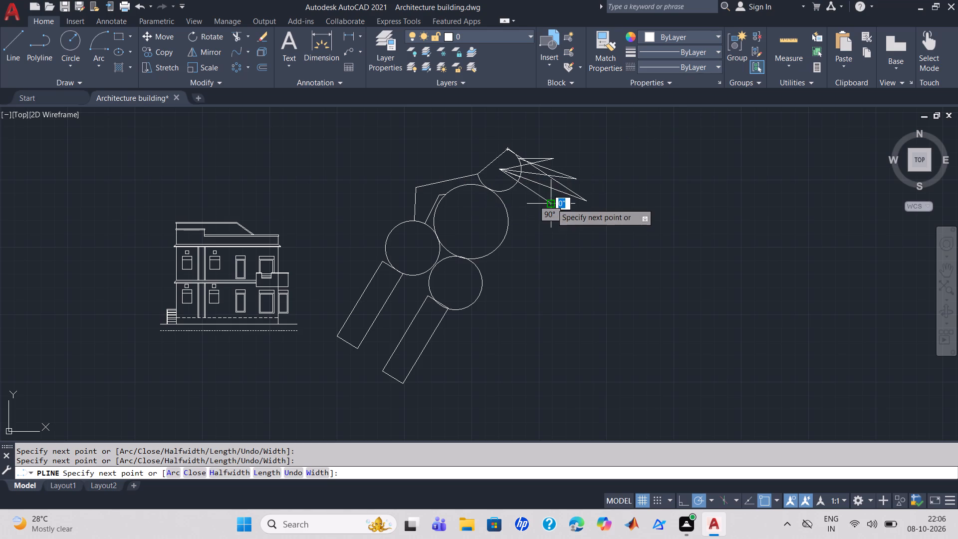
click(499, 165)
click(535, 223)
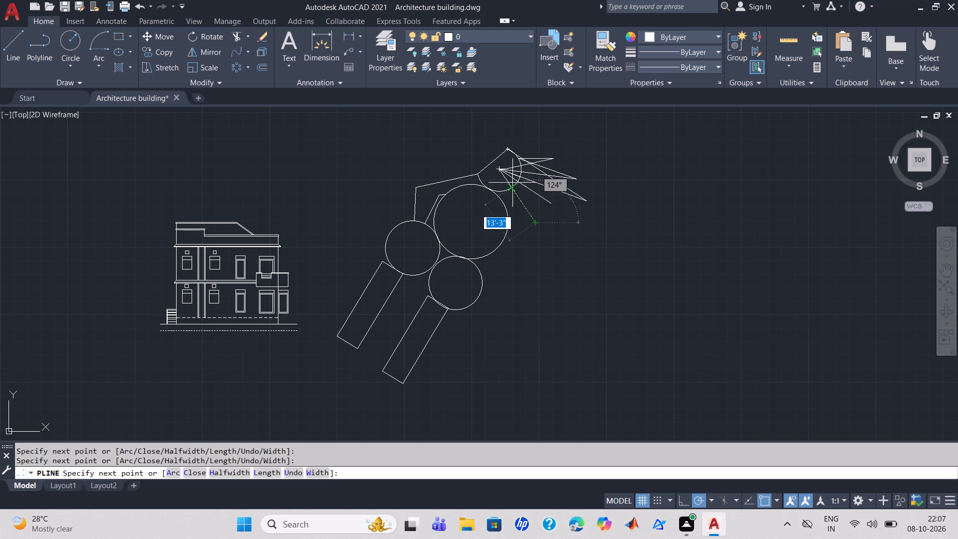
click(499, 165)
click(522, 236)
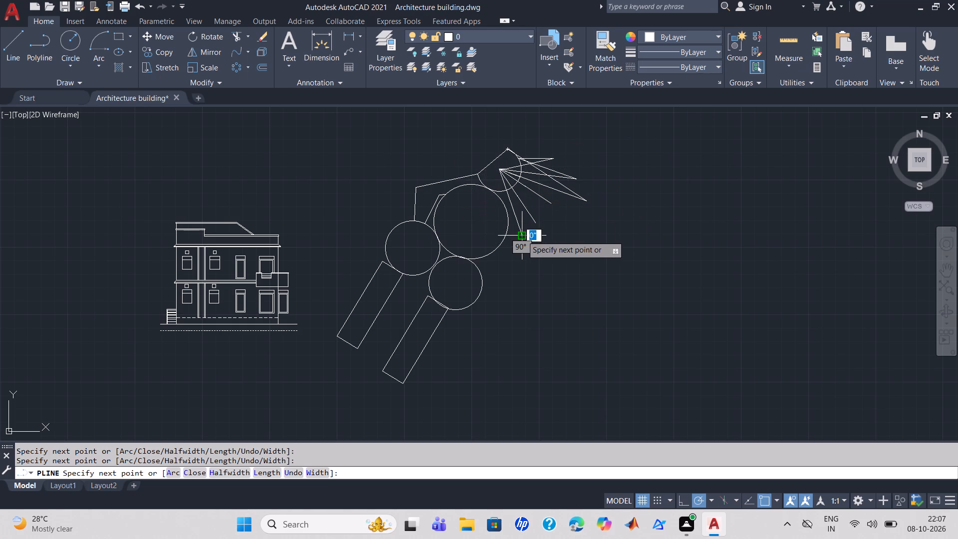
click(496, 170)
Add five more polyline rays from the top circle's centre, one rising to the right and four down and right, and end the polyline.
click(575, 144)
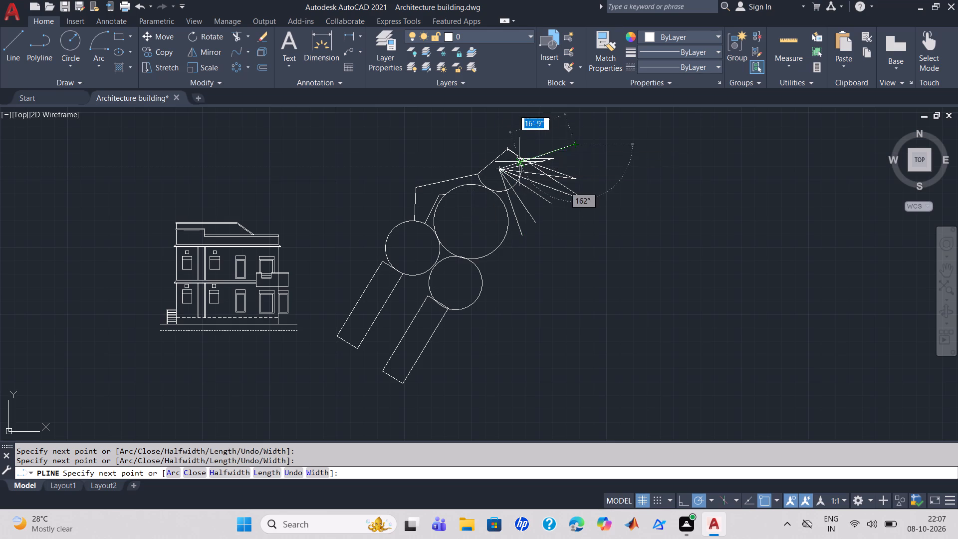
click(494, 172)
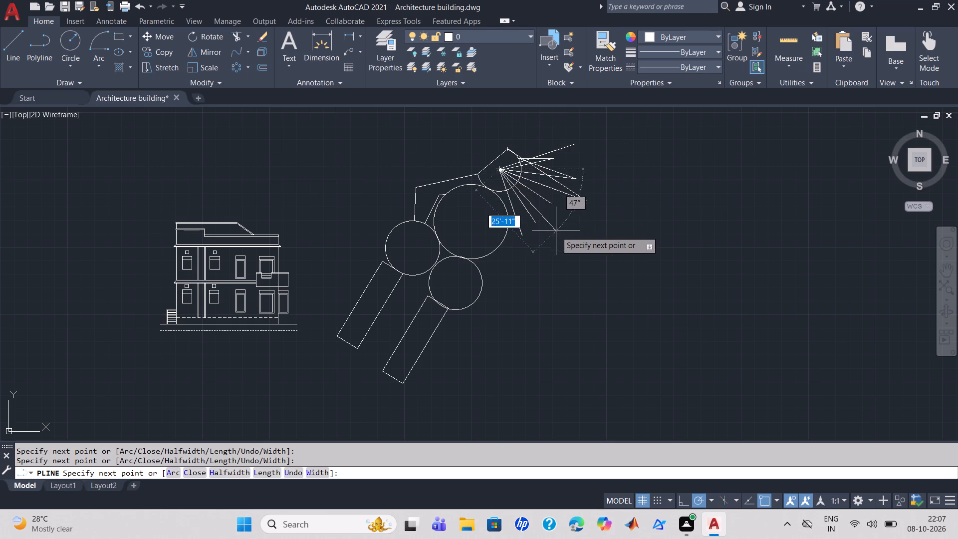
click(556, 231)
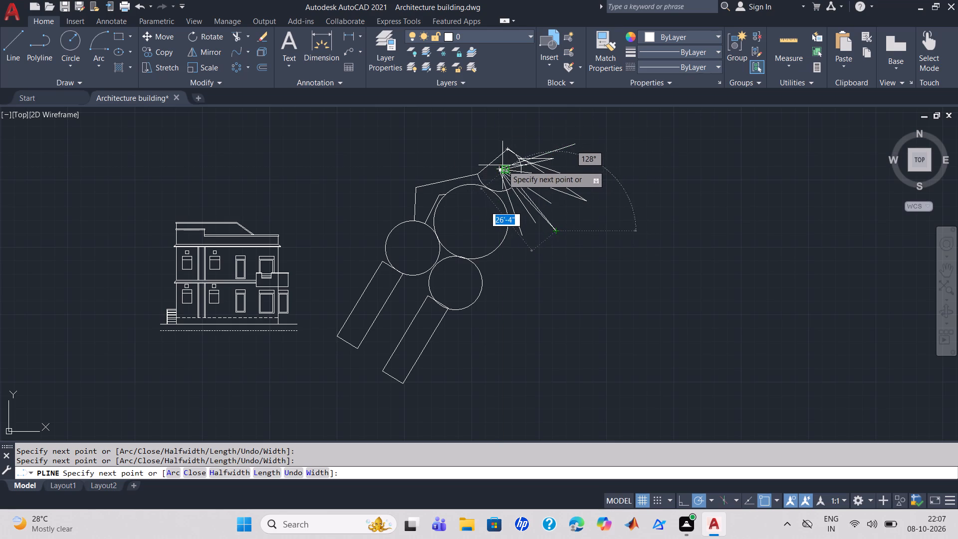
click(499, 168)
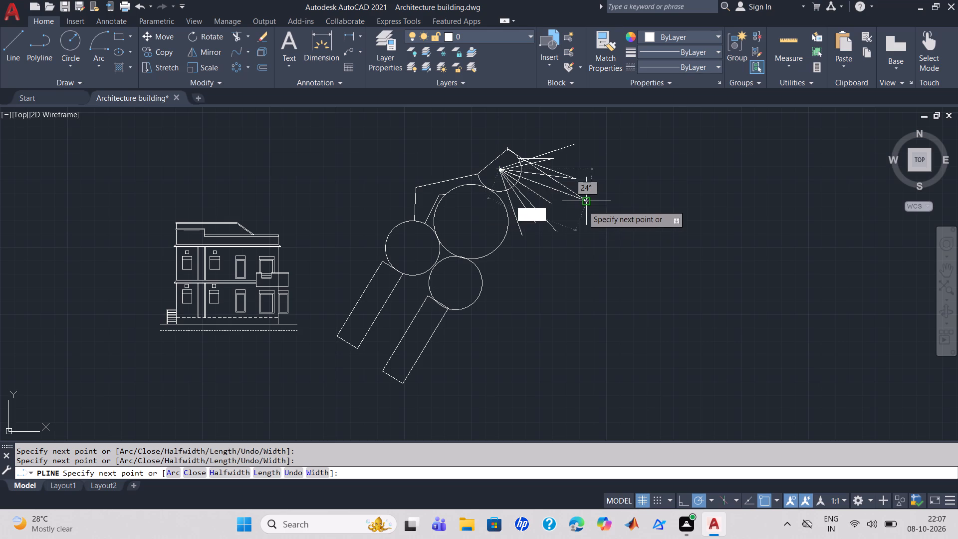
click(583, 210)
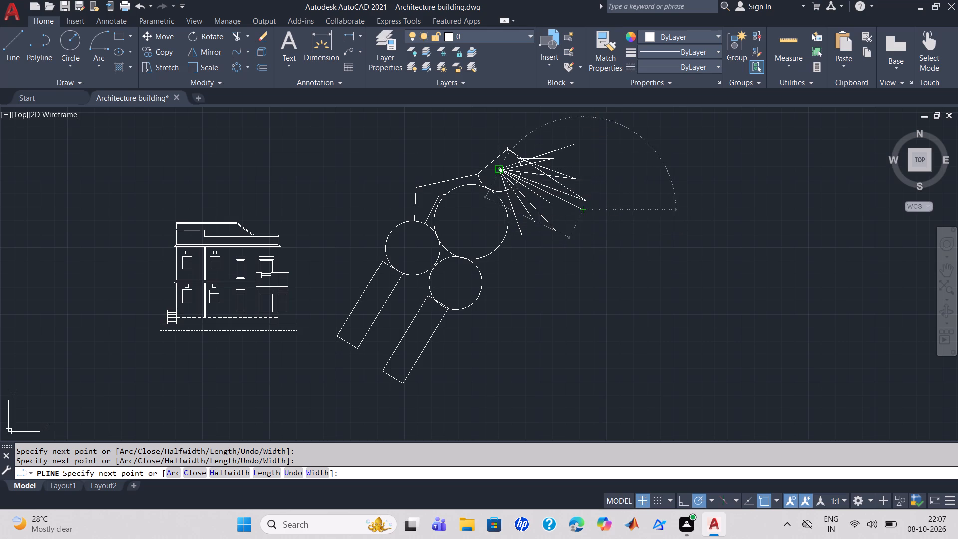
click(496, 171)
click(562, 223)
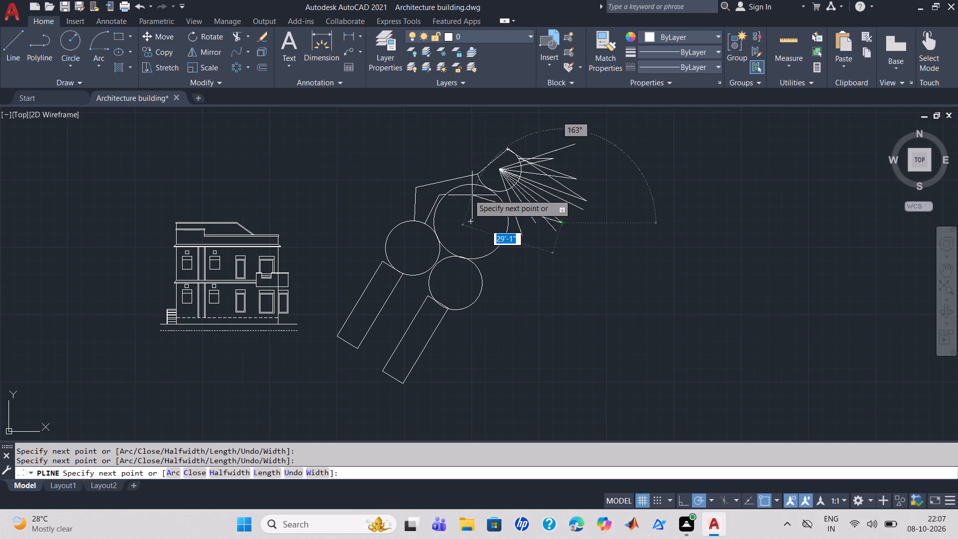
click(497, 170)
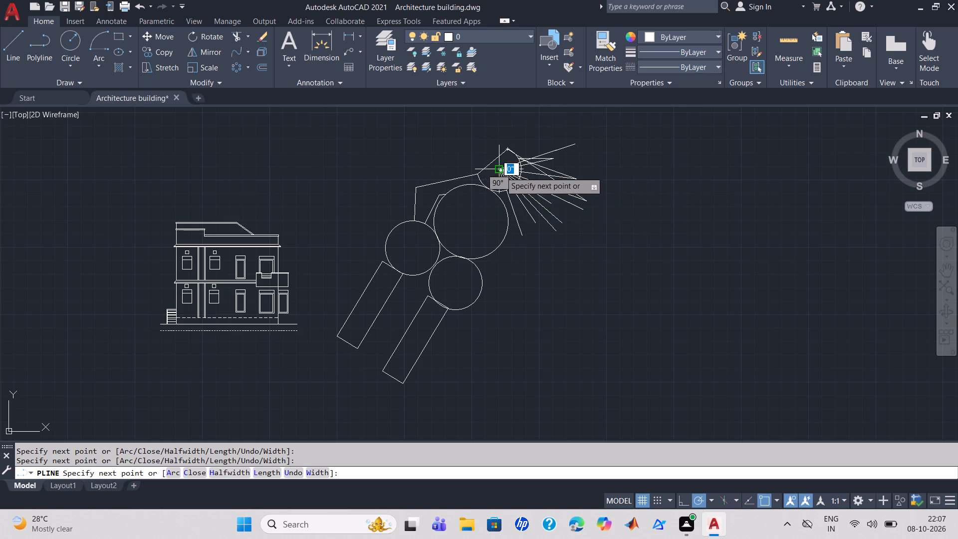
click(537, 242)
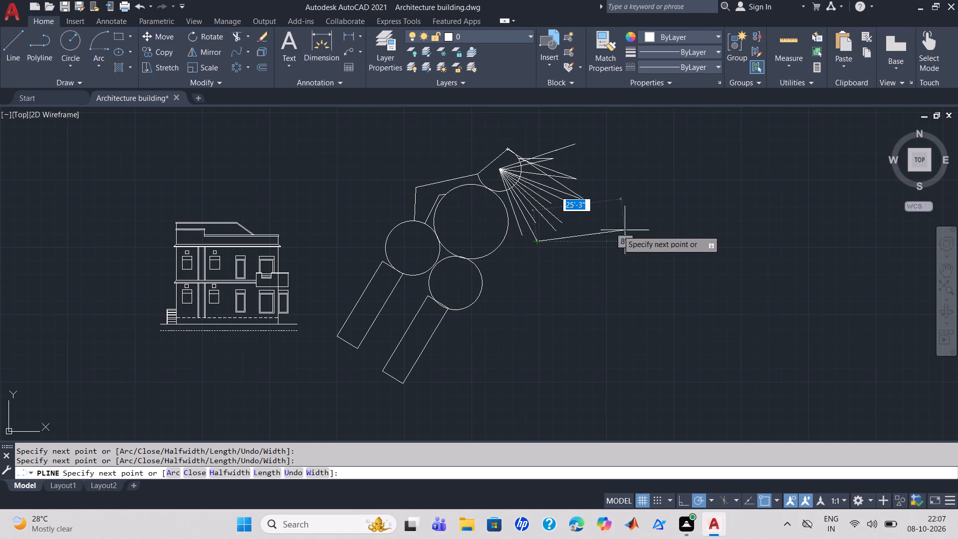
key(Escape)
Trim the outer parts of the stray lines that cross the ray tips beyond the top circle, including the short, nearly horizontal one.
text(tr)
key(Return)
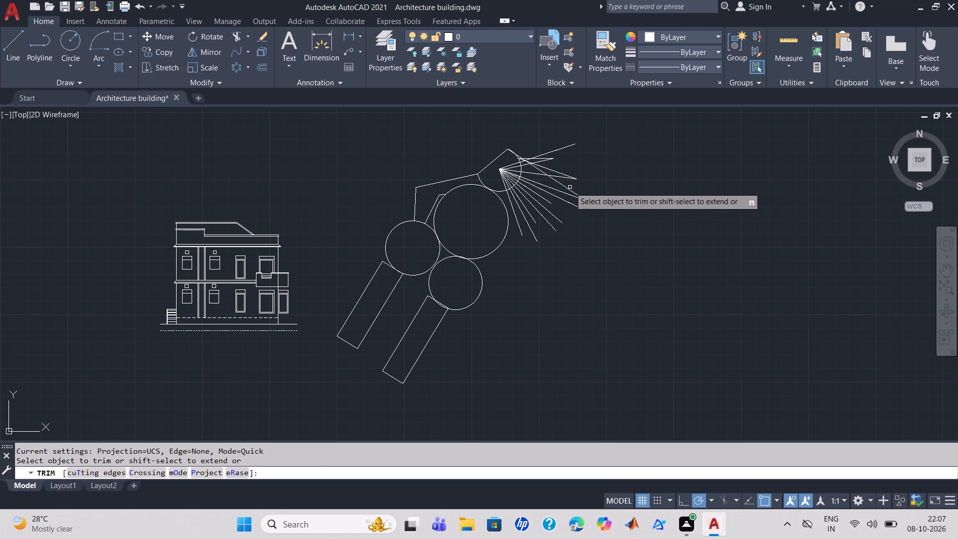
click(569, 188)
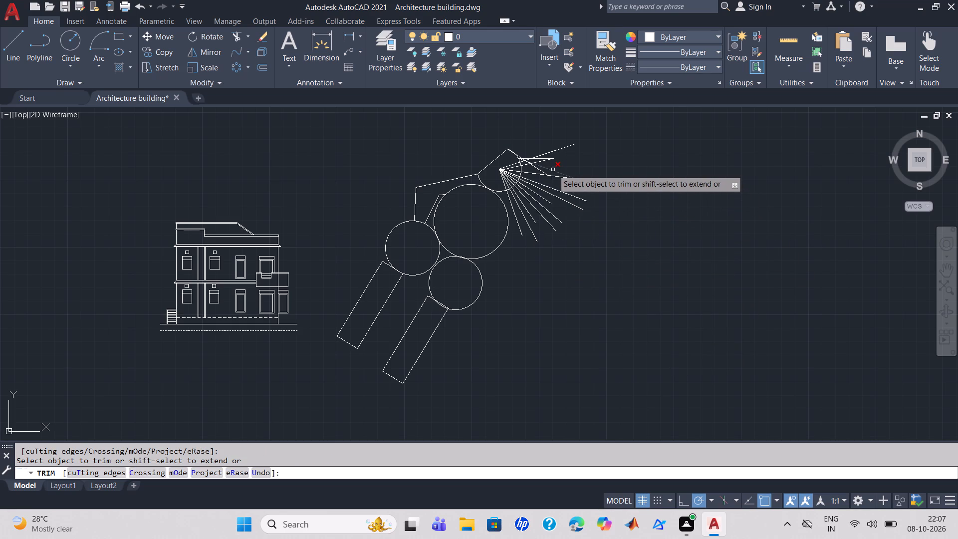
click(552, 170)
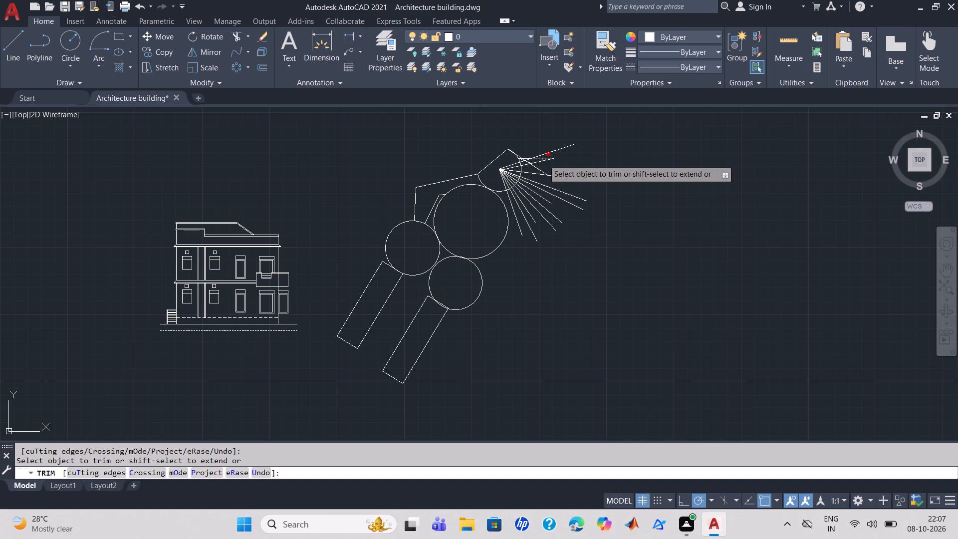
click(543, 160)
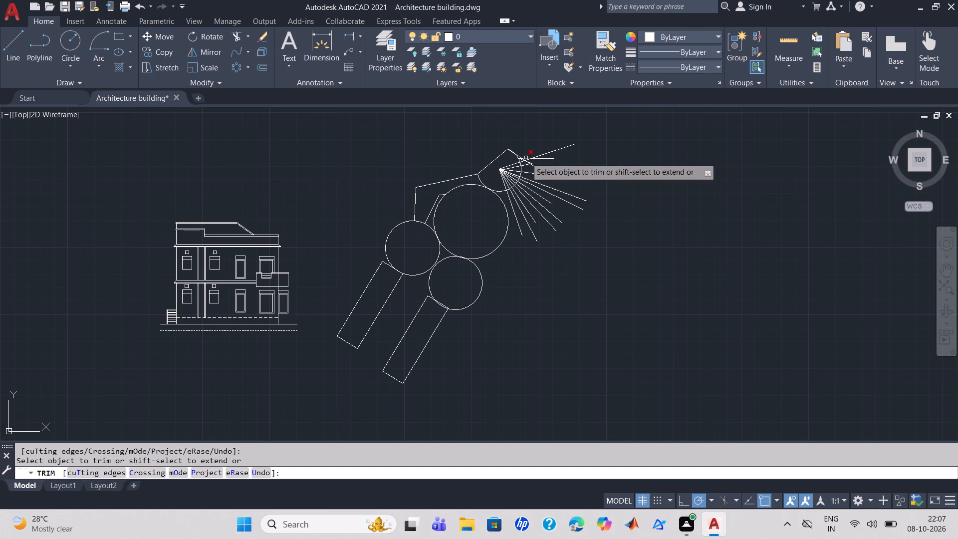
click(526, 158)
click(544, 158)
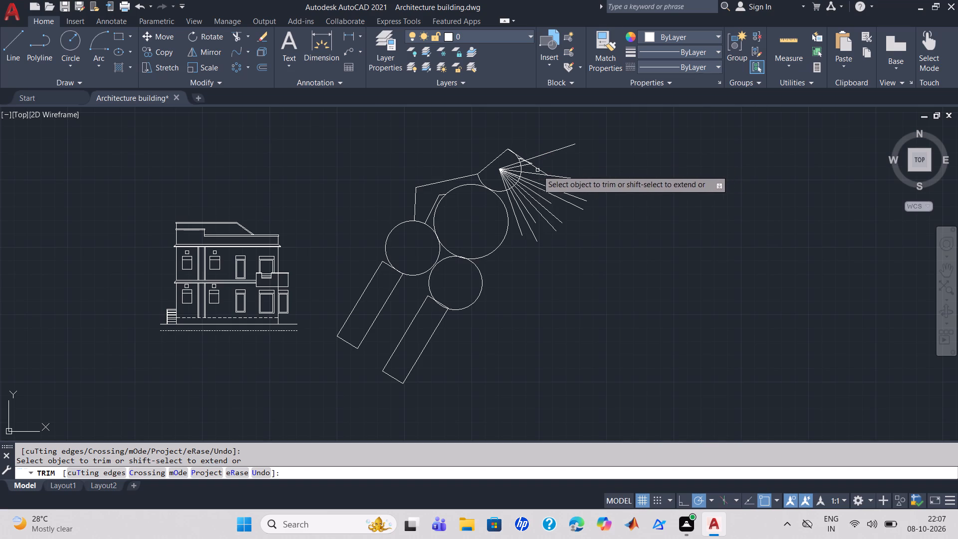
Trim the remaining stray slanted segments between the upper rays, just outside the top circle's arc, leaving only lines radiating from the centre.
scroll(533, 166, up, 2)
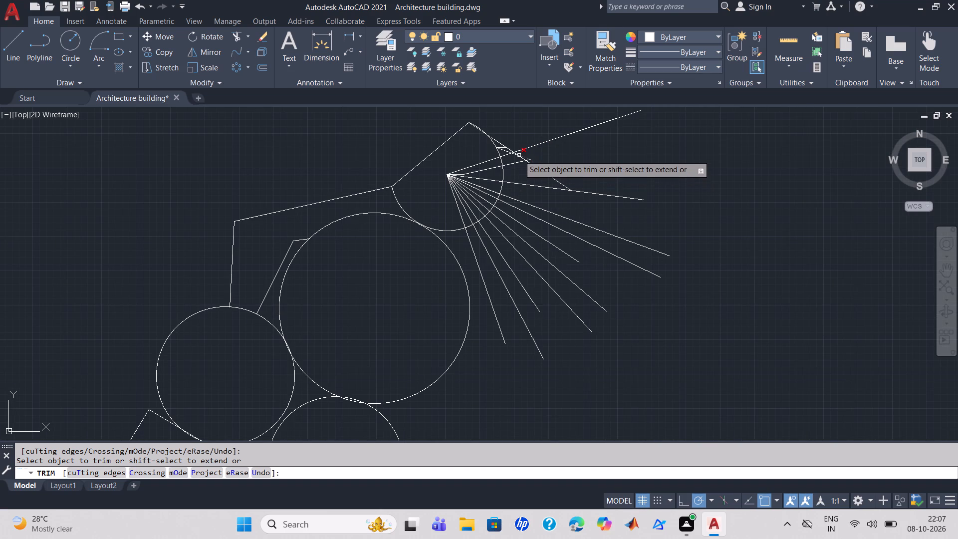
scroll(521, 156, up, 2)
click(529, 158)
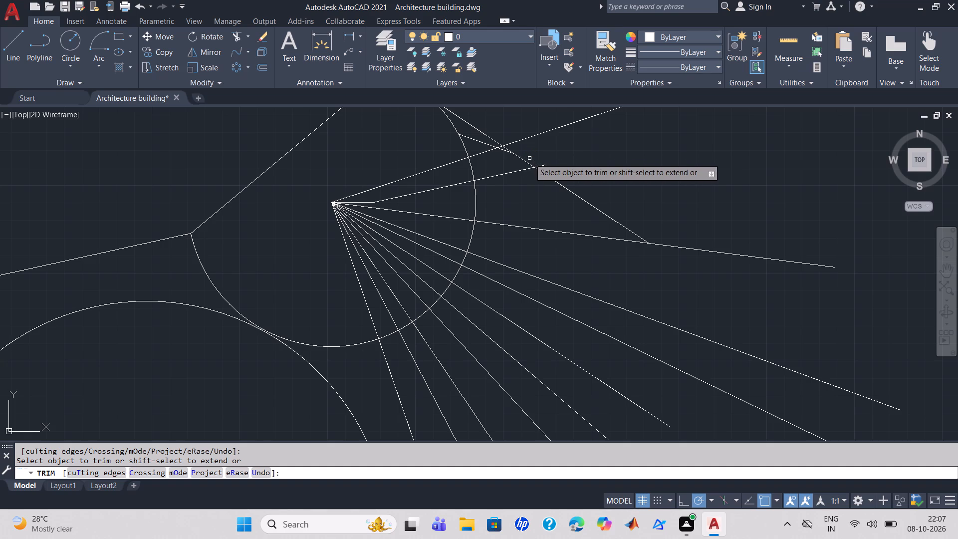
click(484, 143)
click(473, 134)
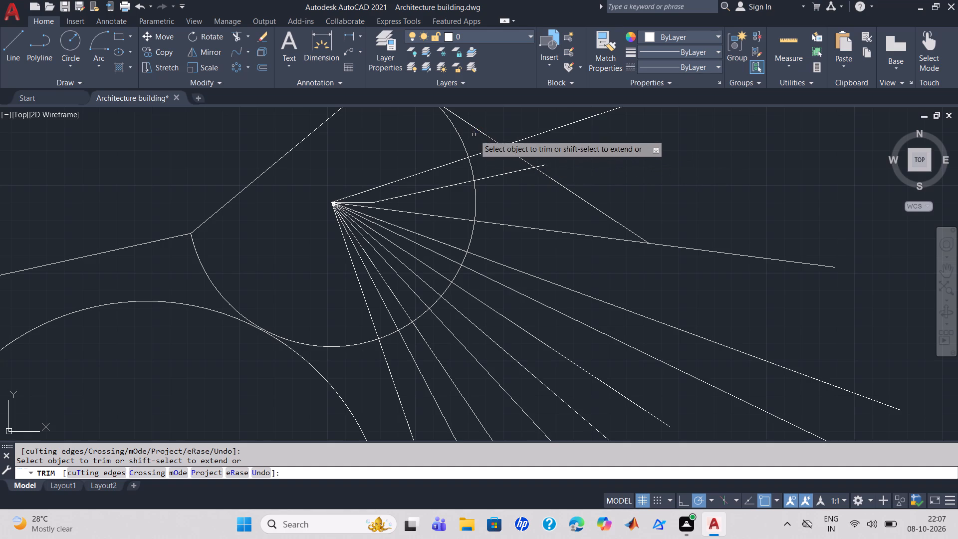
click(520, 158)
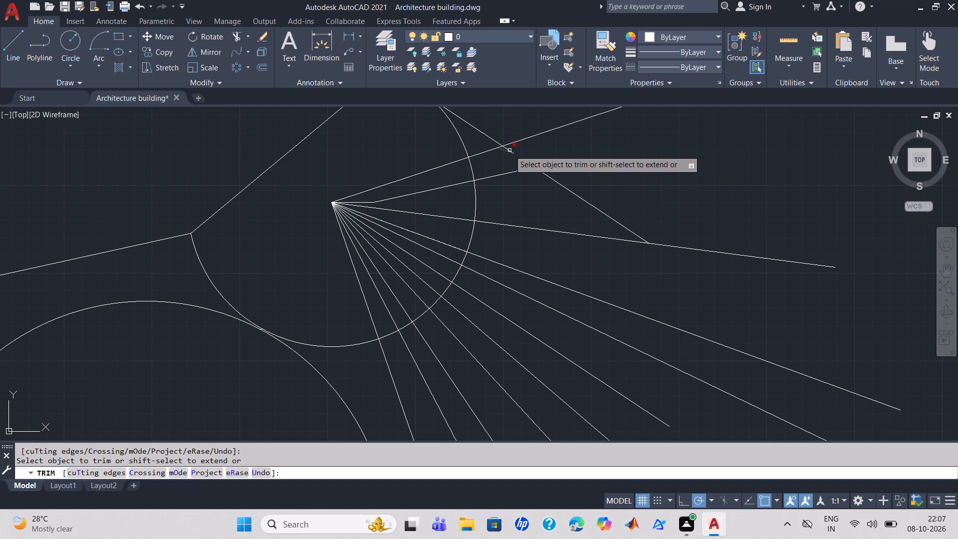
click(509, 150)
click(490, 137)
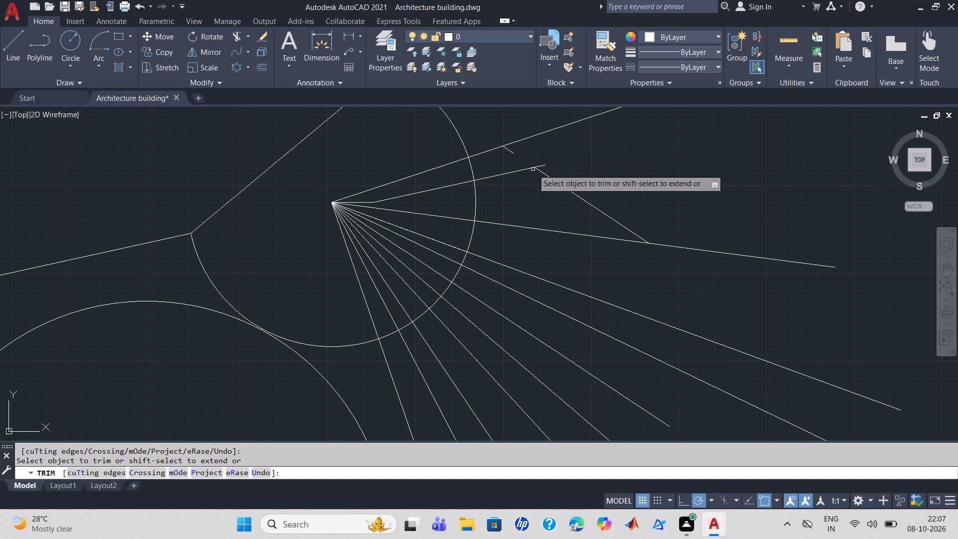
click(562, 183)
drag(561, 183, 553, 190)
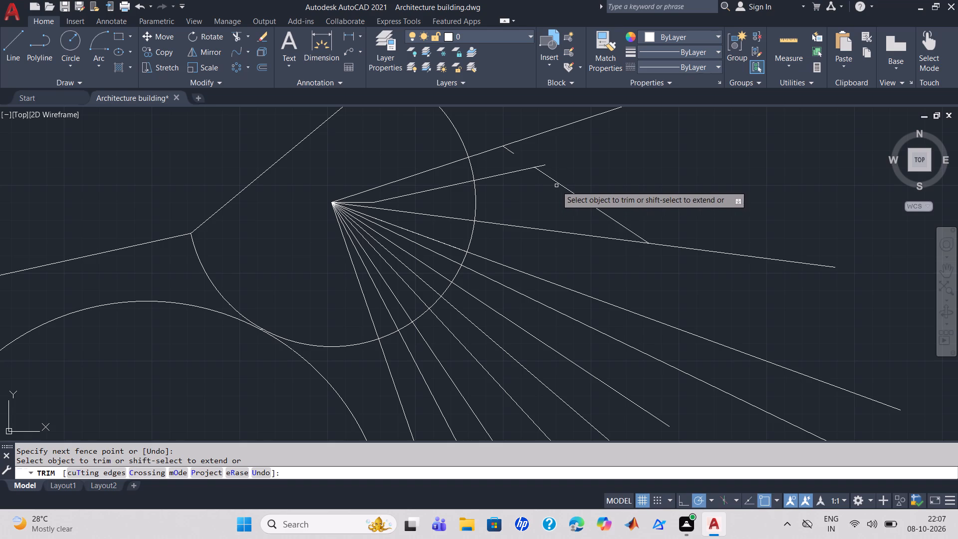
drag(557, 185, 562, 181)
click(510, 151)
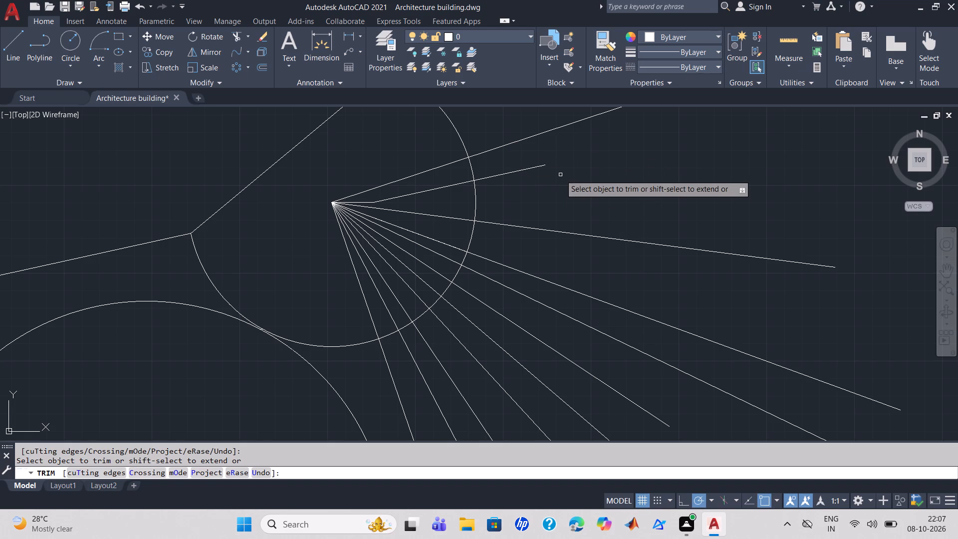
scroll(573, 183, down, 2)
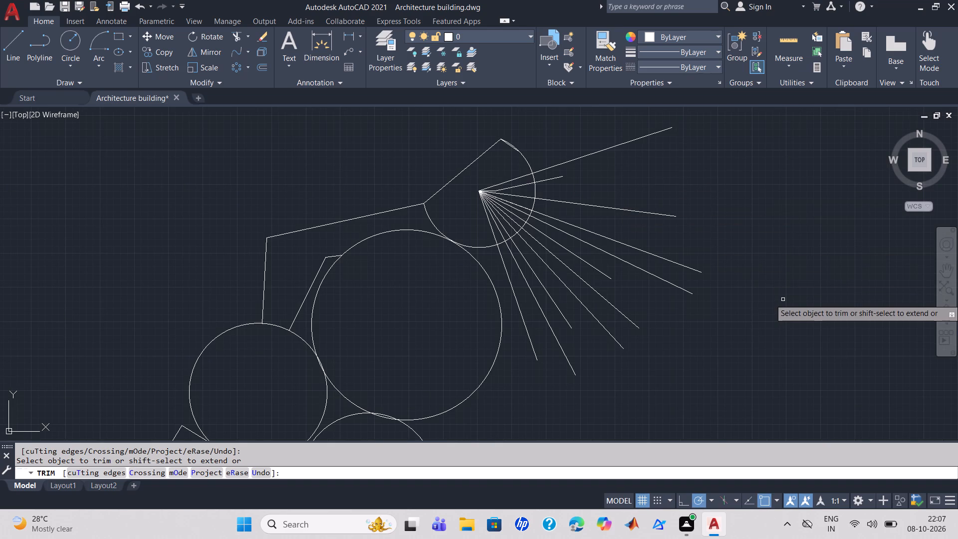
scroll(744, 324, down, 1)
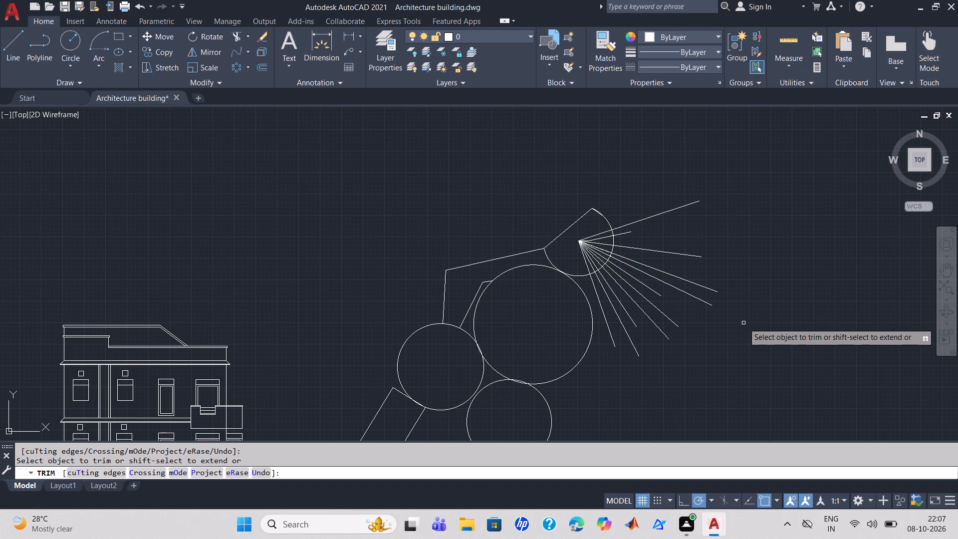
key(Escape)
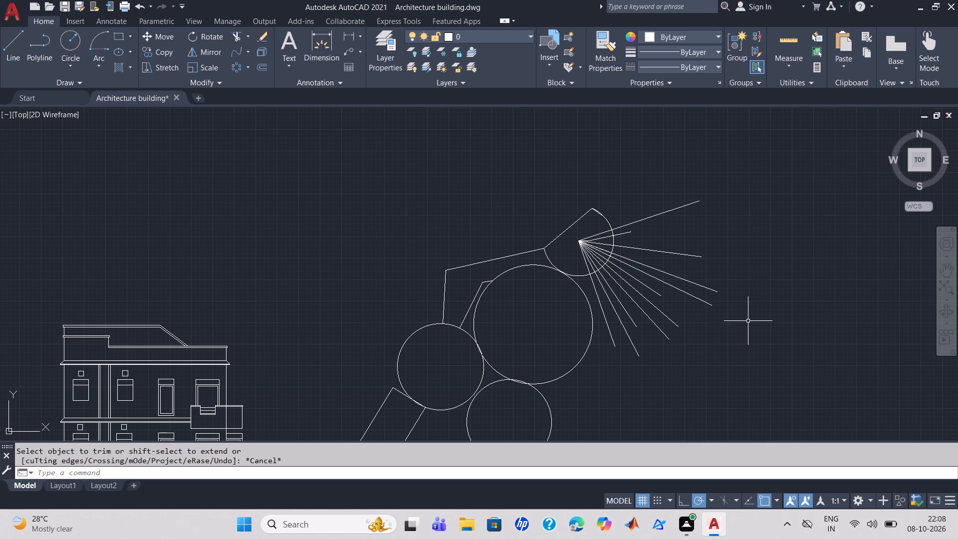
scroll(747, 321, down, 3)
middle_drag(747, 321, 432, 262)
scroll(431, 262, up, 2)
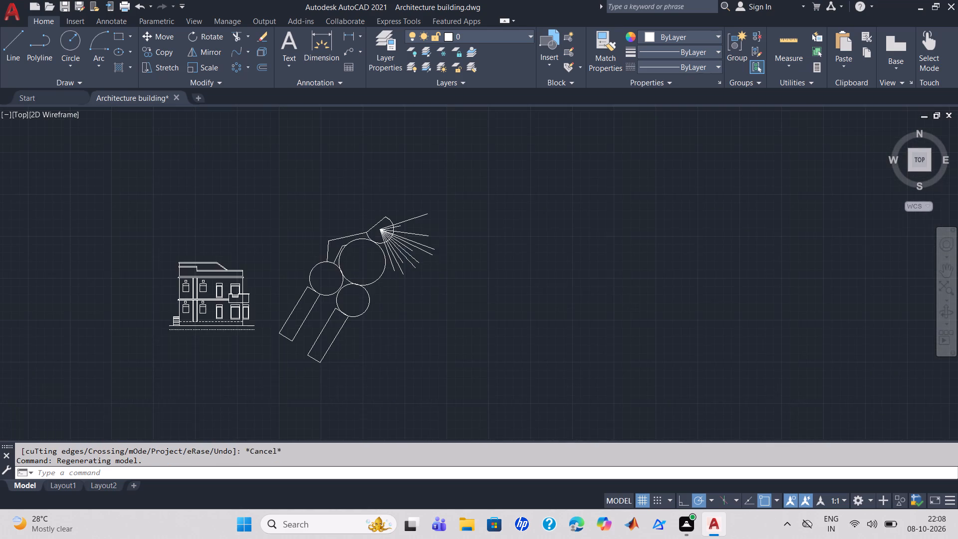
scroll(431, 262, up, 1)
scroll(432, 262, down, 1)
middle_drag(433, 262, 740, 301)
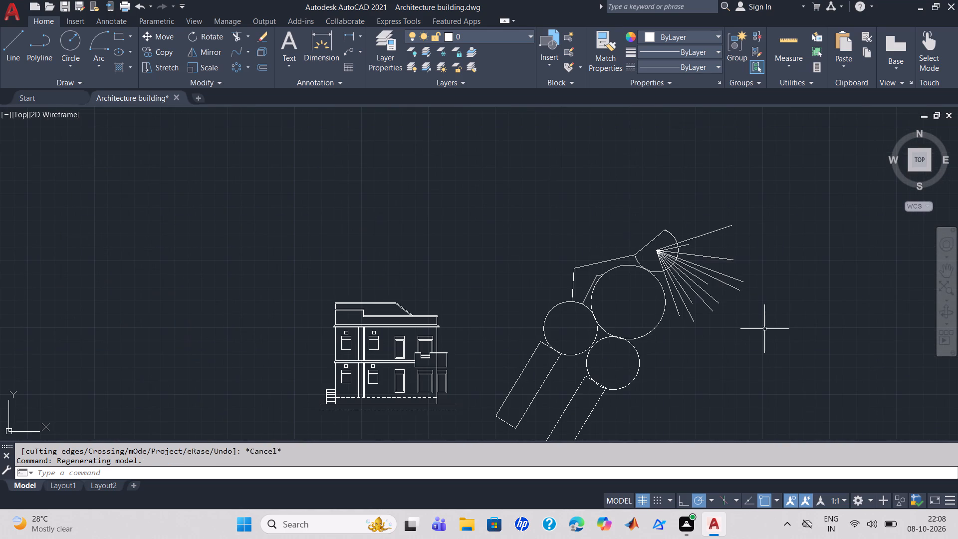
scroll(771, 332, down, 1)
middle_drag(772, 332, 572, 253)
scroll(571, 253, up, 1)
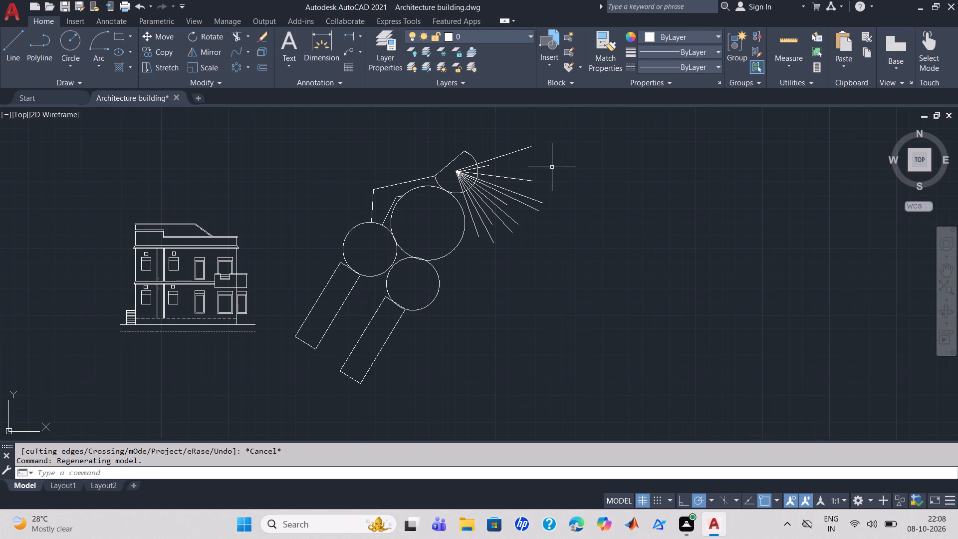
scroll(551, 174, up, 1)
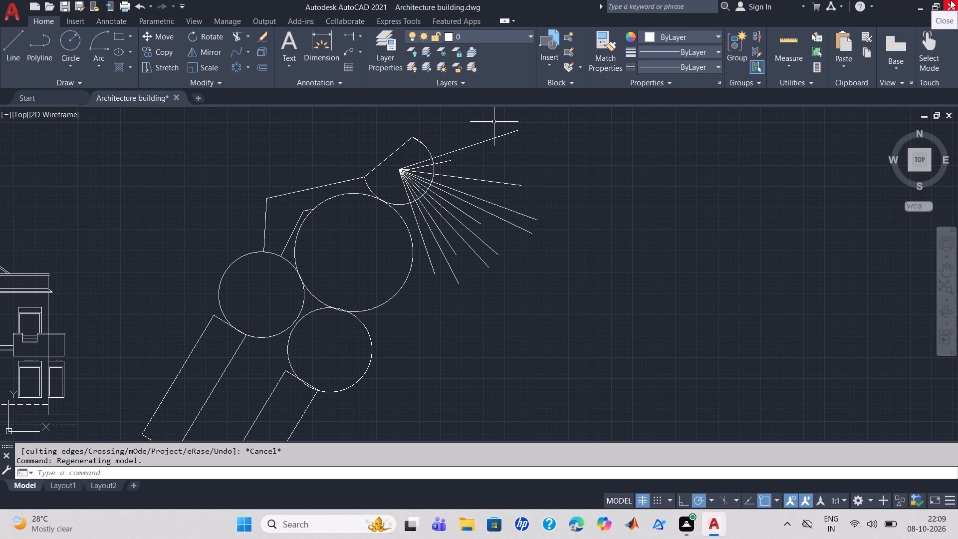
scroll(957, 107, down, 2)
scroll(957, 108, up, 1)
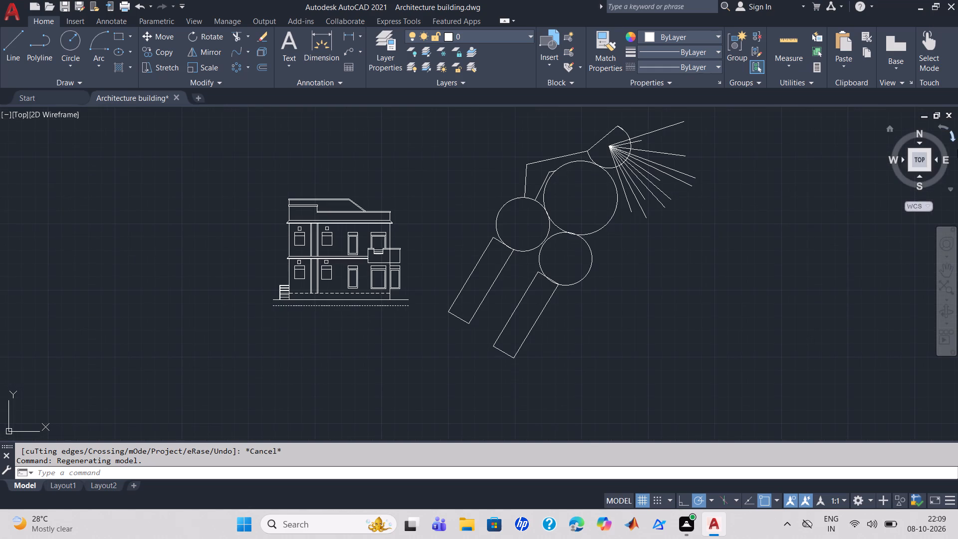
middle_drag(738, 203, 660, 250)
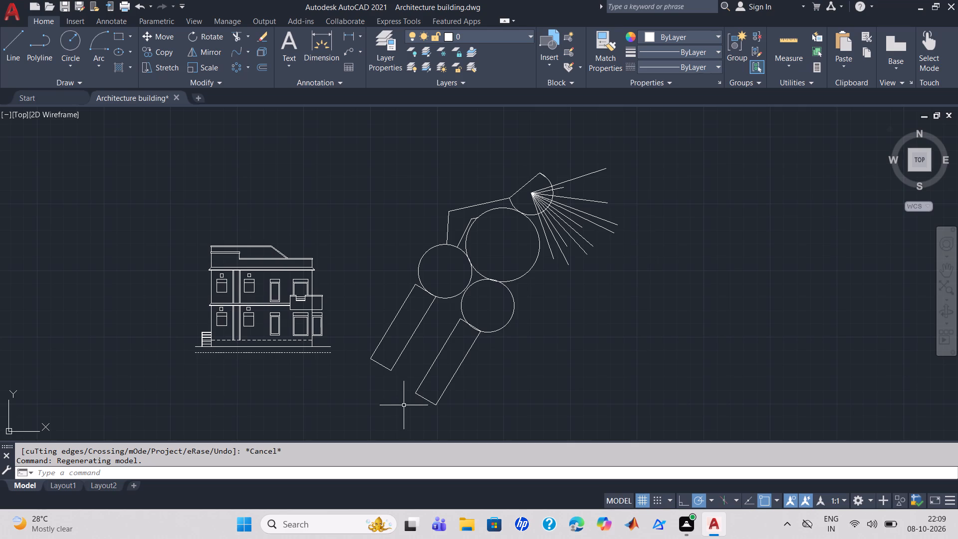
Erase the whole figure beside the building elevation: its circles, slanted rectangles, bent lines, trimmed top circle and ray fan.
click(471, 429)
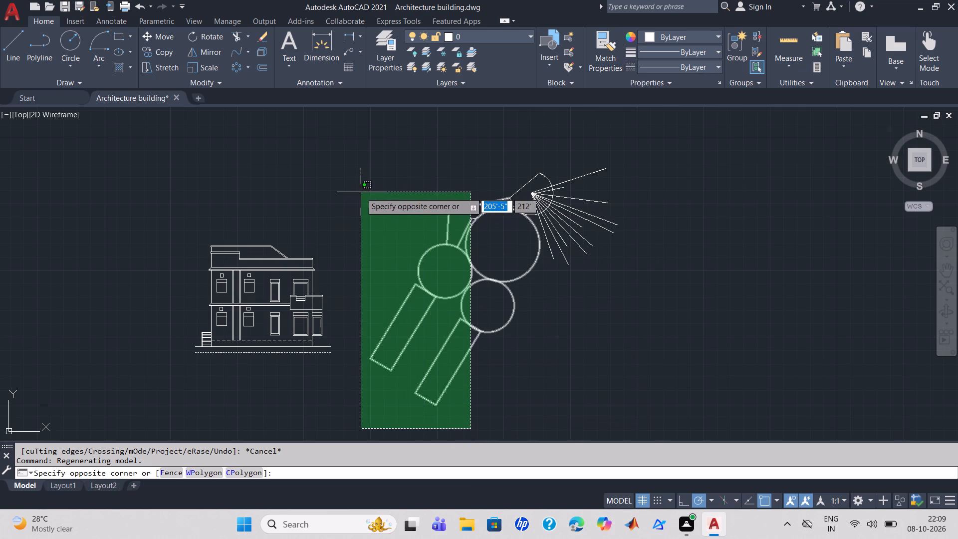
click(586, 161)
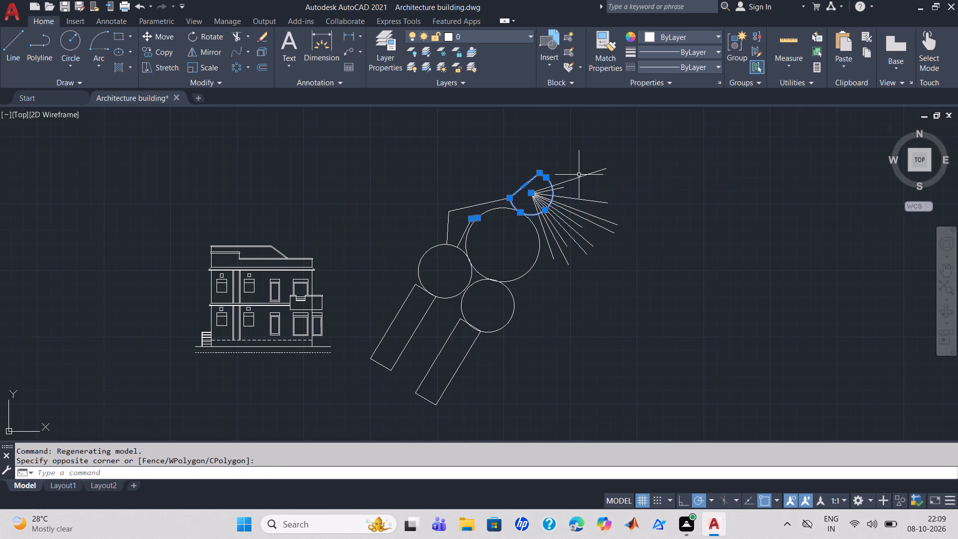
click(466, 424)
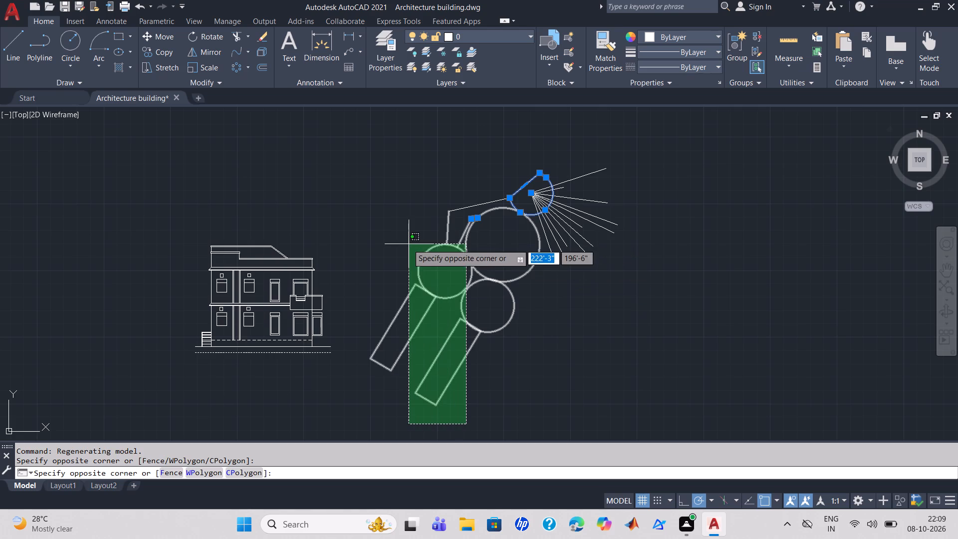
click(390, 249)
click(617, 297)
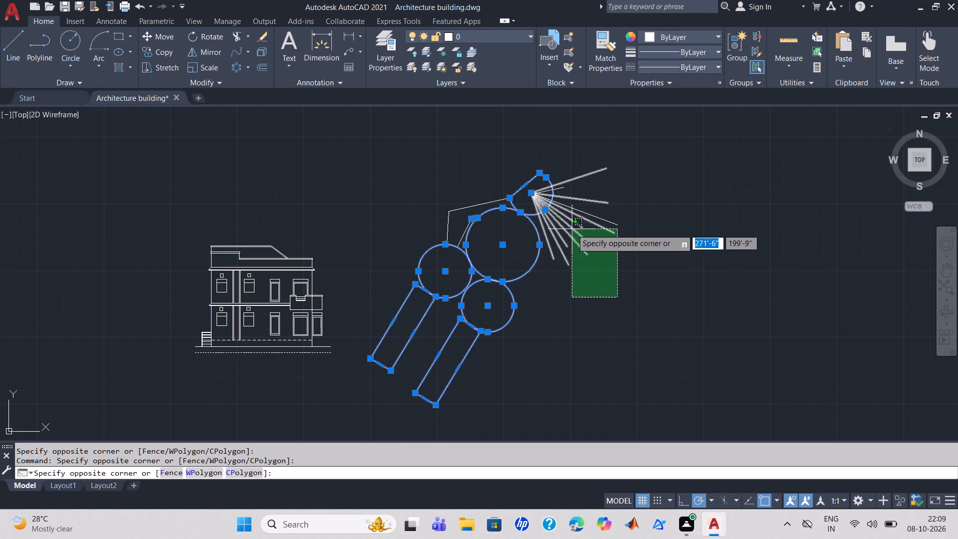
click(510, 157)
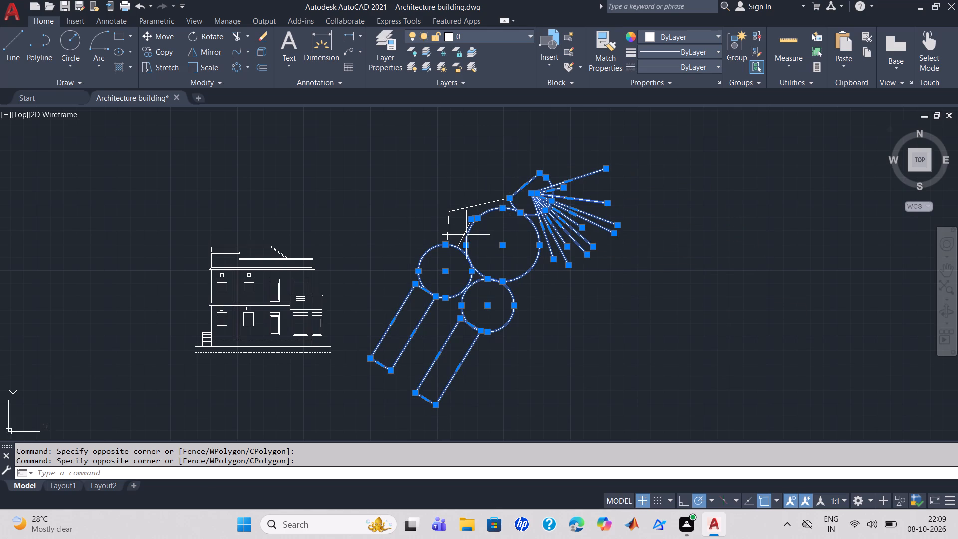
click(461, 237)
click(464, 209)
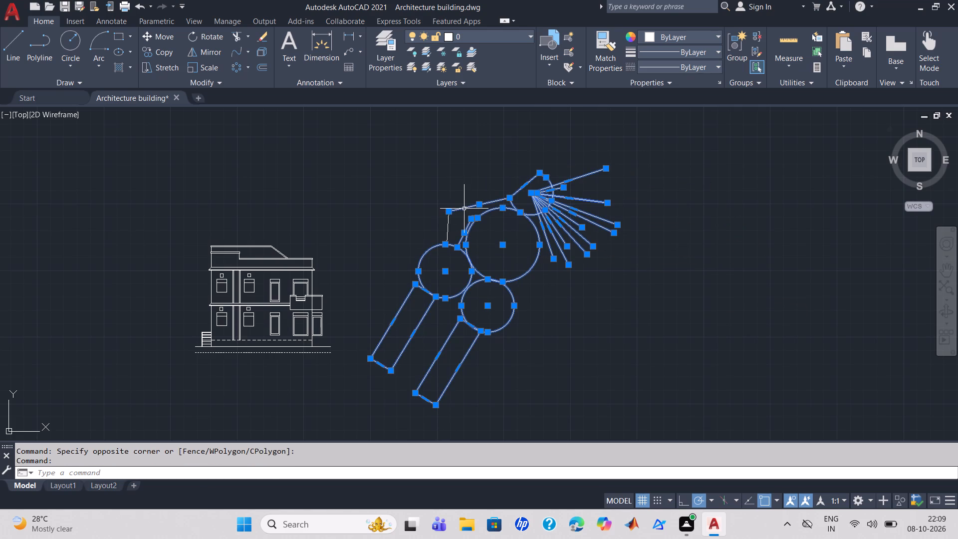
click(448, 229)
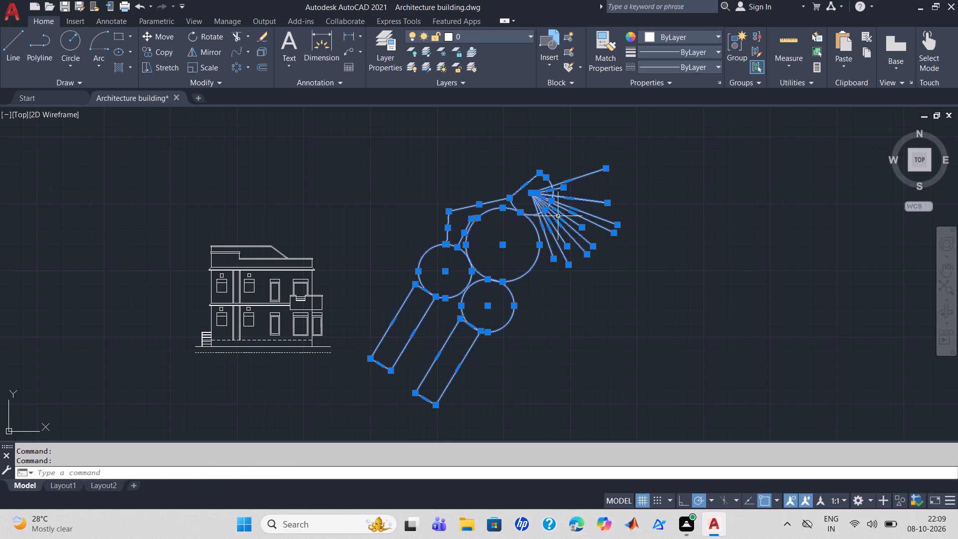
key(Delete)
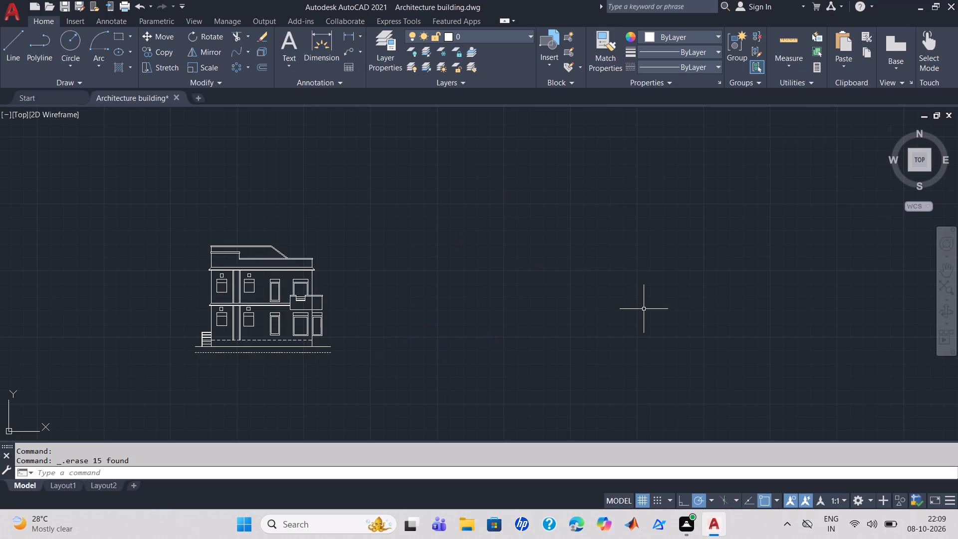
Inspect the building elevation up close, from the roof parapet down to the ground line.
scroll(489, 345, up, 2)
scroll(366, 308, down, 1)
middle_drag(366, 303, 685, 375)
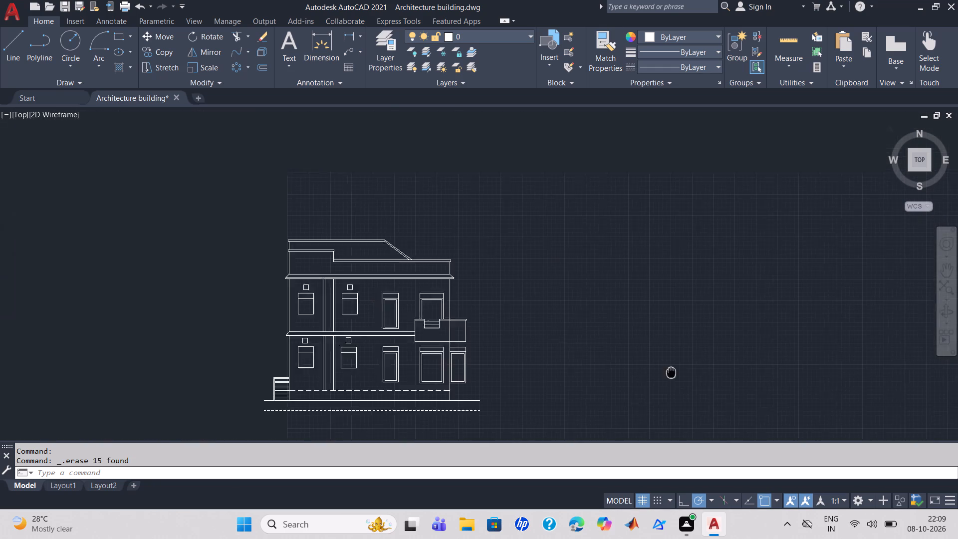
middle_drag(685, 375, 724, 380)
scroll(632, 332, down, 1)
scroll(600, 320, up, 2)
middle_drag(595, 323, 587, 274)
scroll(588, 278, down, 1)
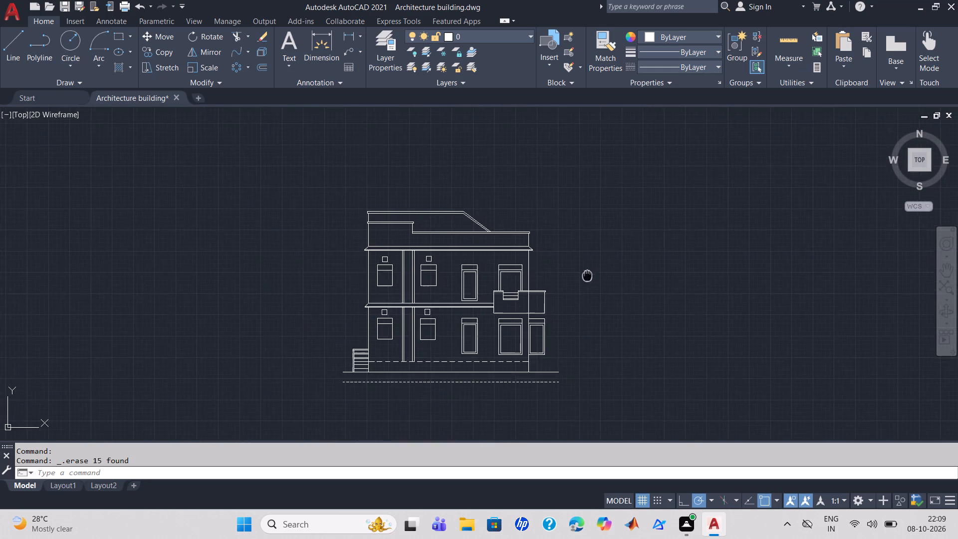
middle_drag(587, 274, 577, 244)
scroll(577, 244, up, 1)
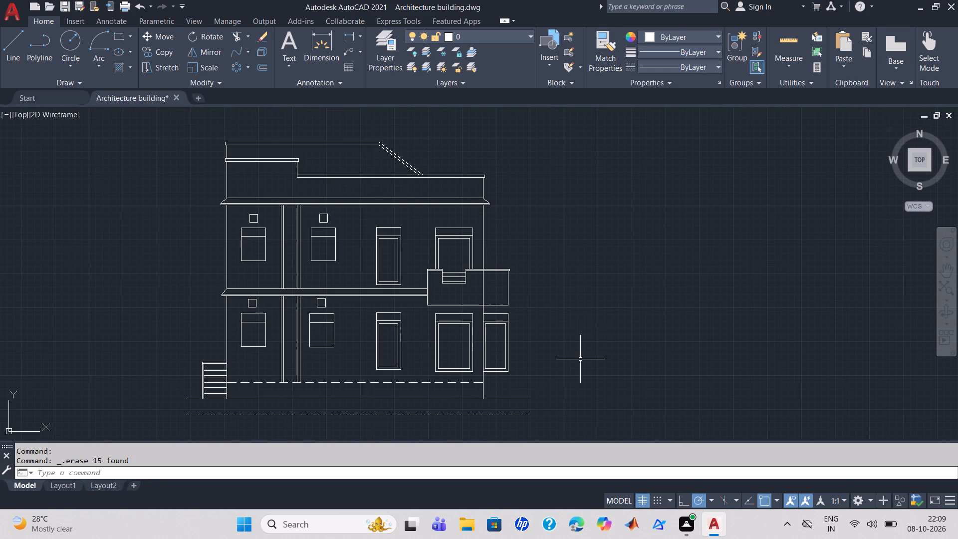
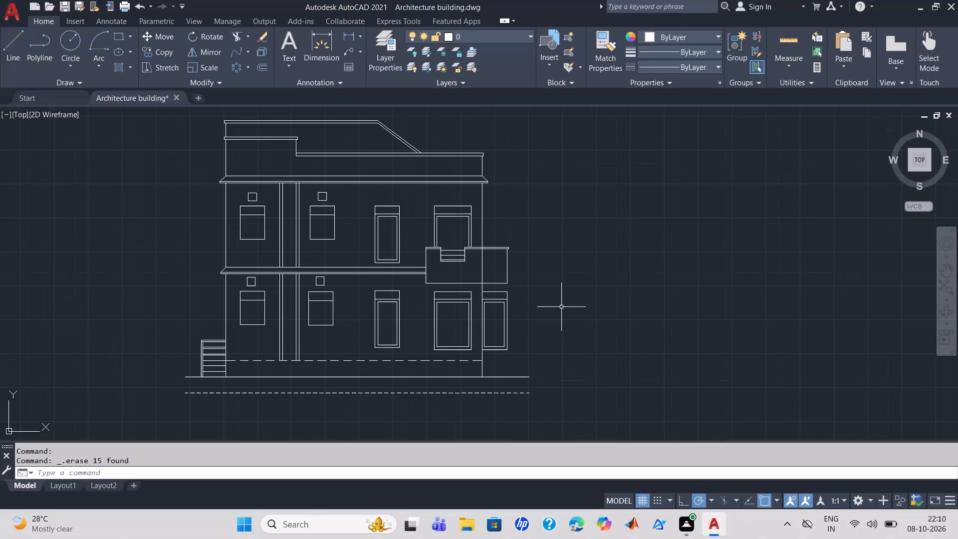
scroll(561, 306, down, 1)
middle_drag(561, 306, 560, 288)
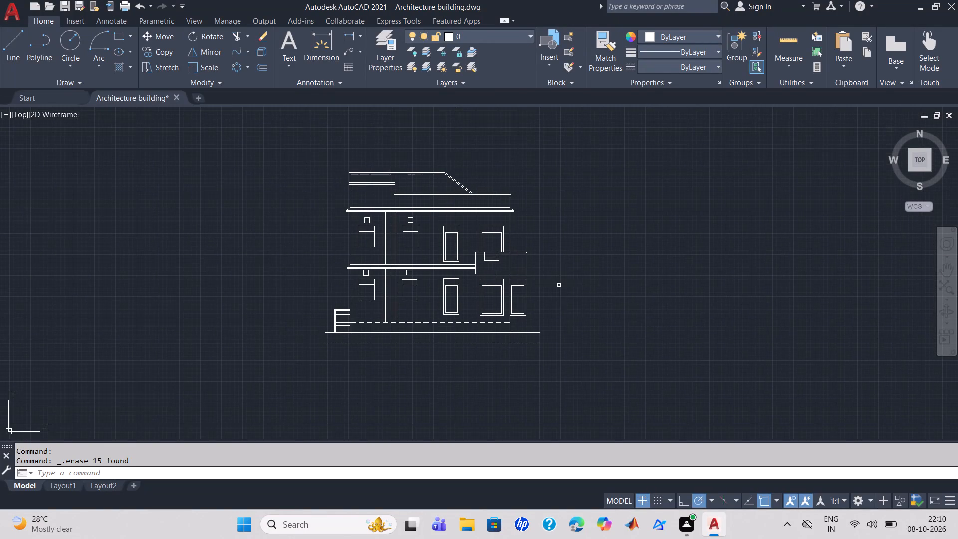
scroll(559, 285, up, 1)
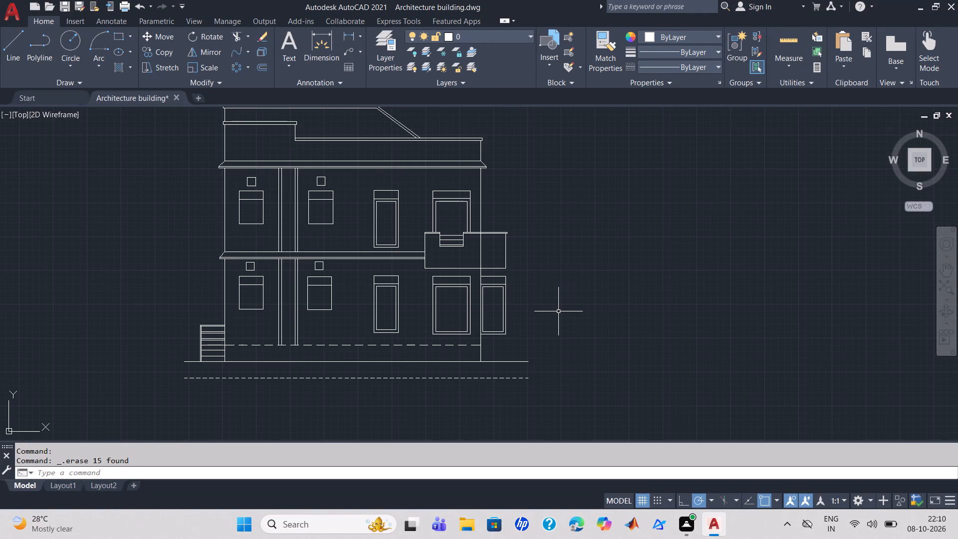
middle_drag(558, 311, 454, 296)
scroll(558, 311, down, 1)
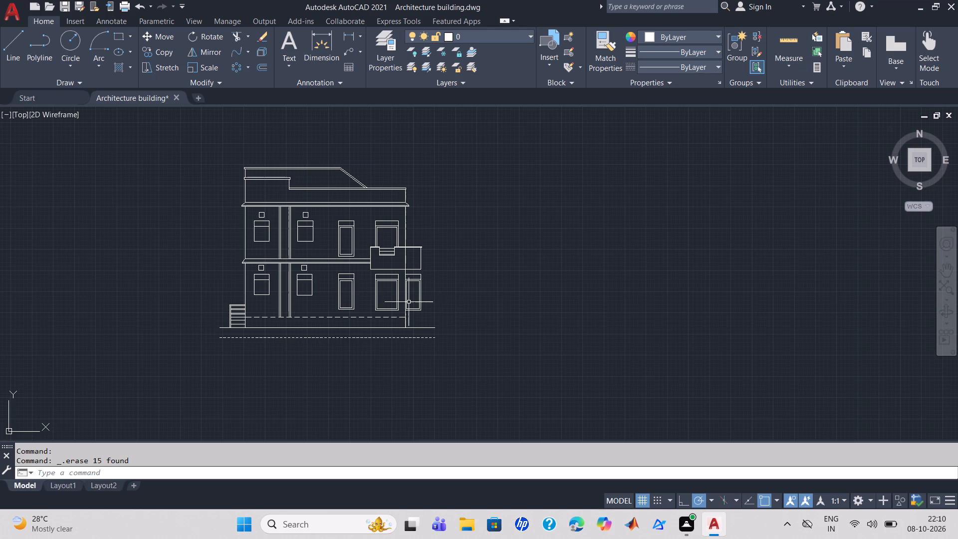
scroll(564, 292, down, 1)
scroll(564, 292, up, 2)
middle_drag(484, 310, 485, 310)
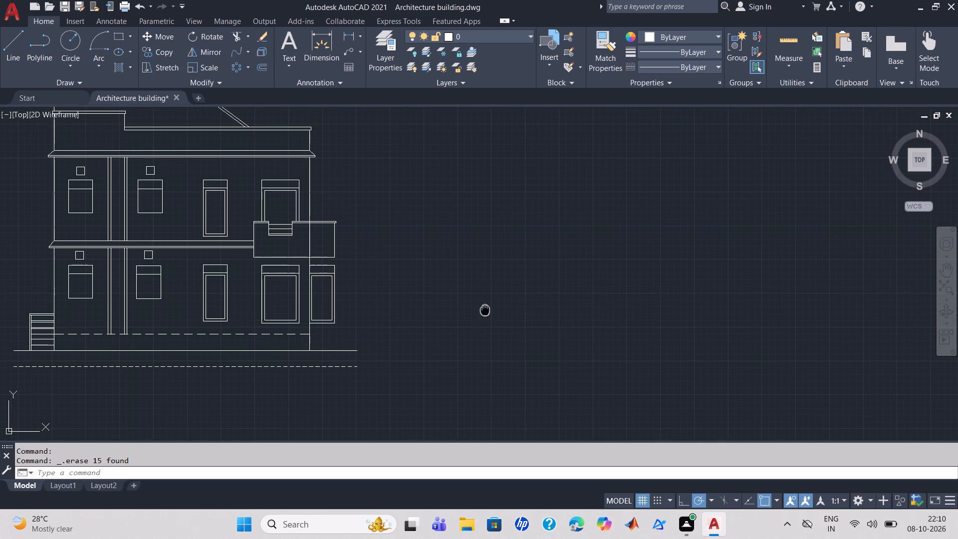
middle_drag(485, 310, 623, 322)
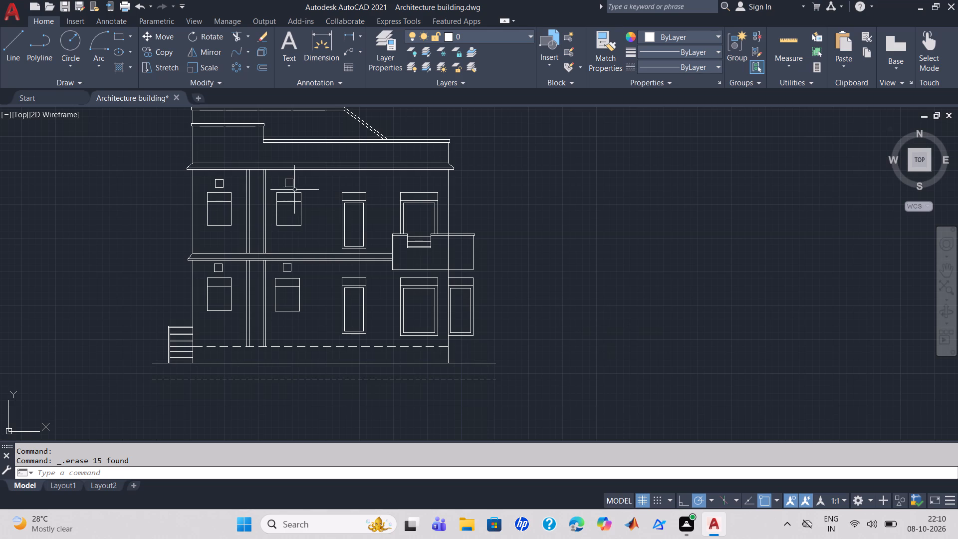
Offset the lower pane rectangle of each of the four small windows, two per floor, inward by 2" to form inner frames.
scroll(311, 303, up, 2)
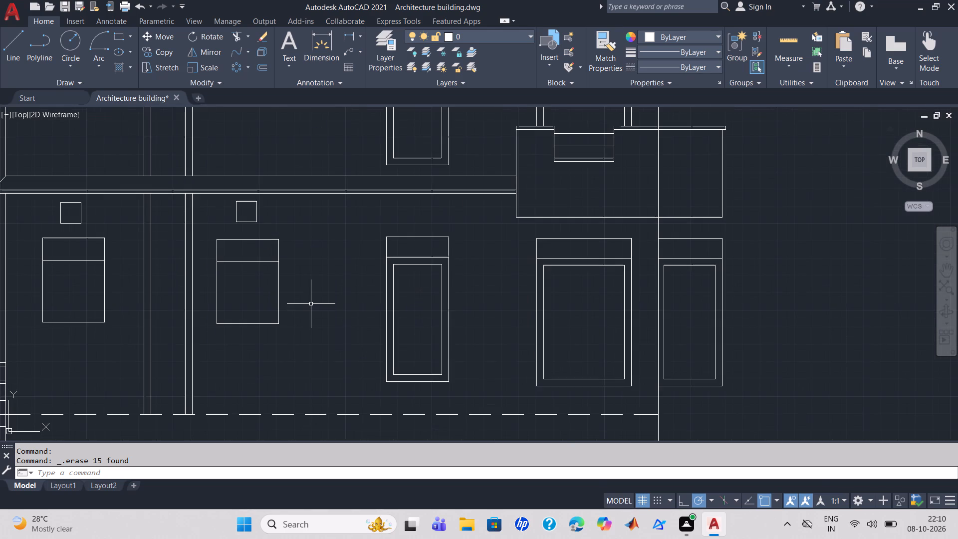
middle_drag(311, 303, 492, 395)
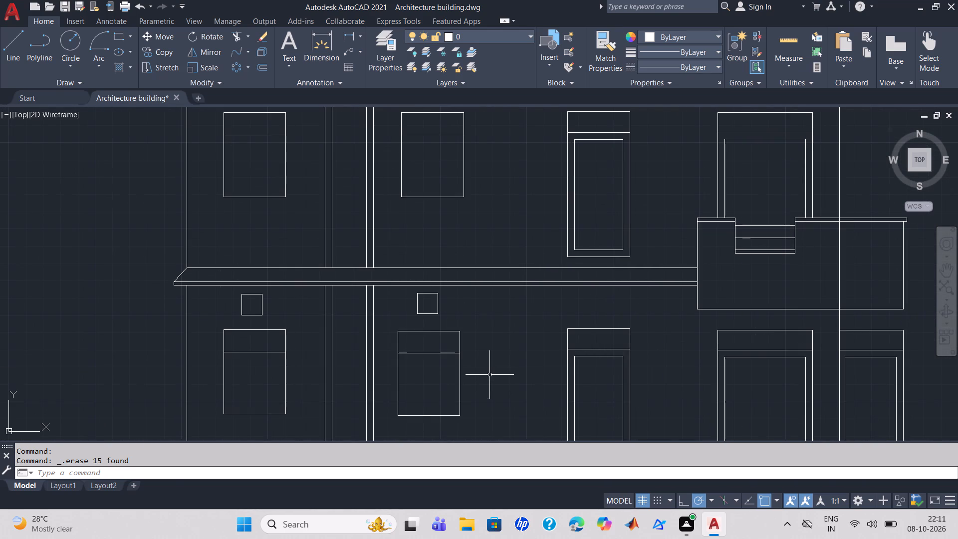
key(o)
key(Return)
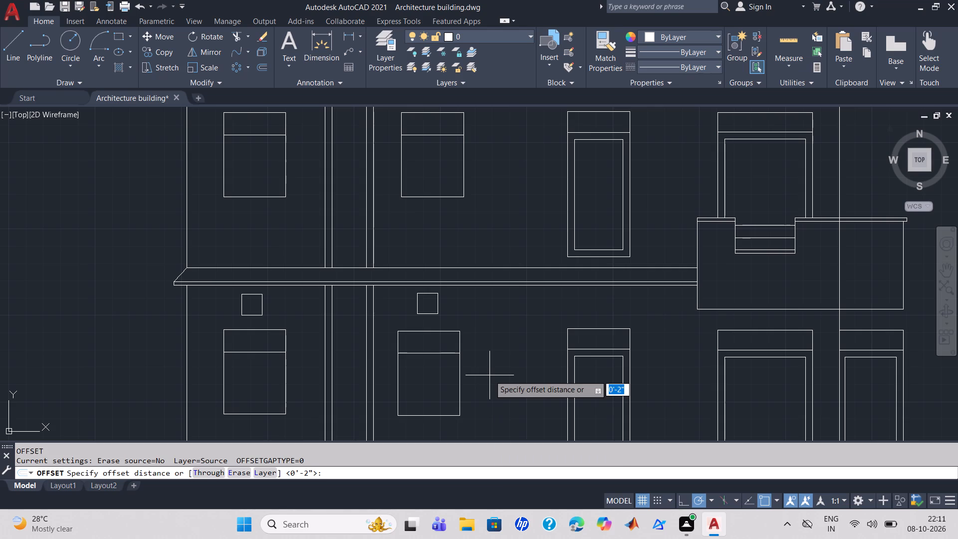
key(2)
key(Return)
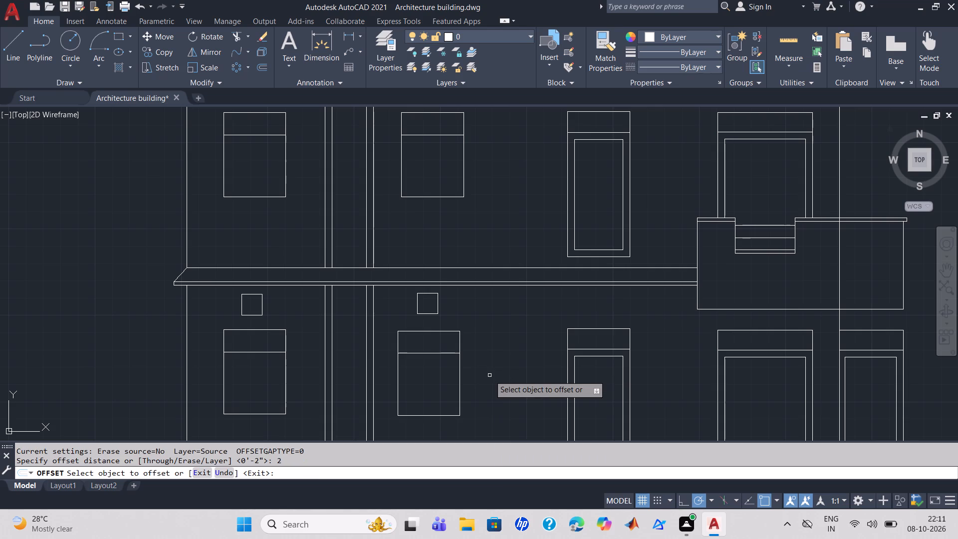
click(463, 190)
click(455, 187)
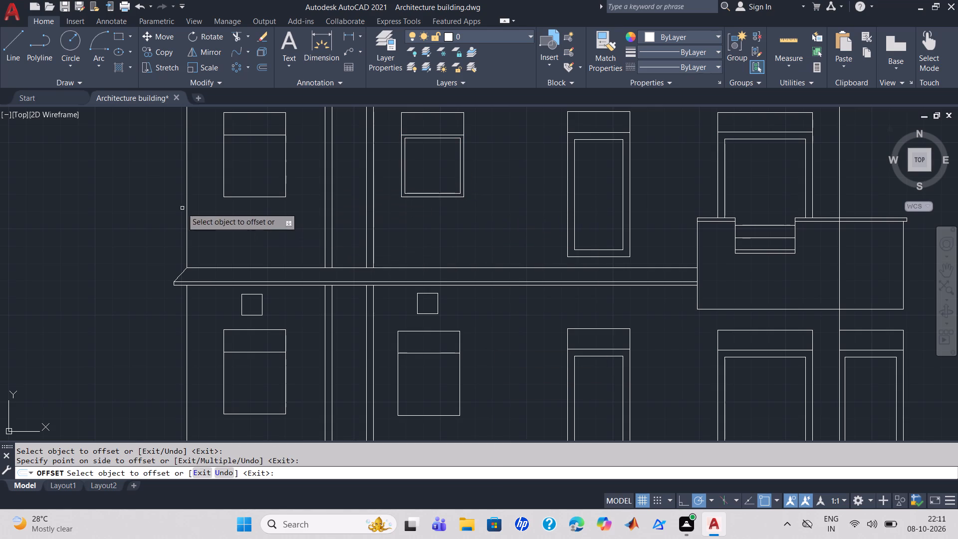
click(223, 168)
click(248, 163)
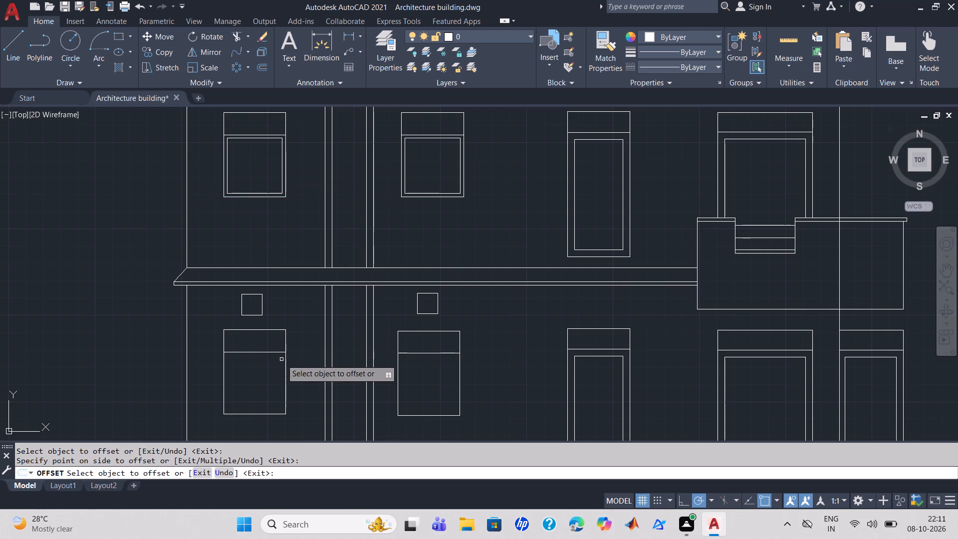
click(286, 370)
click(261, 381)
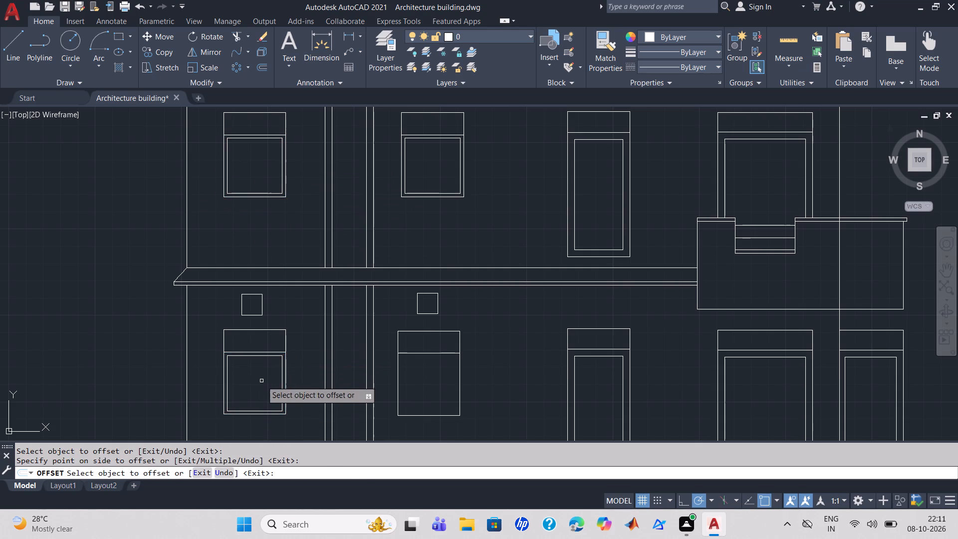
click(399, 381)
click(408, 381)
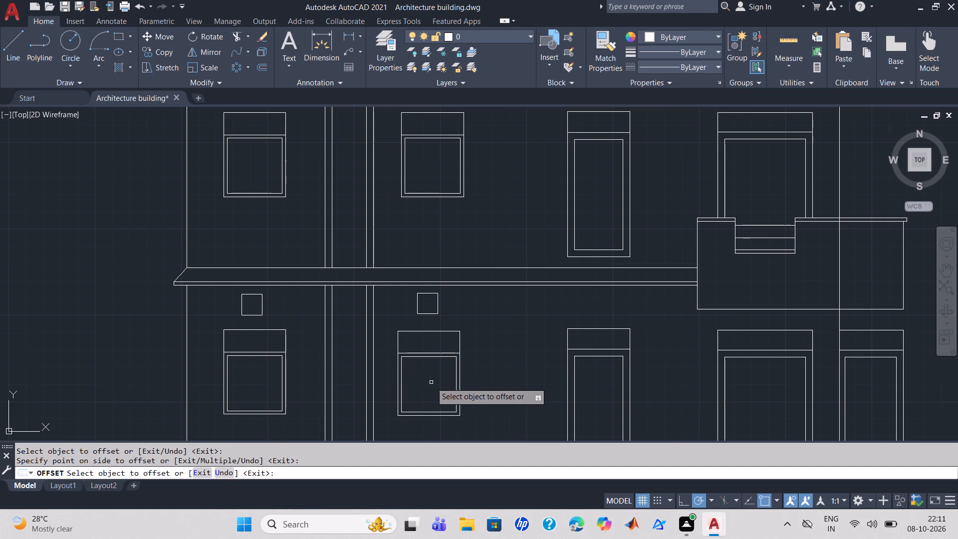
scroll(433, 382, down, 2)
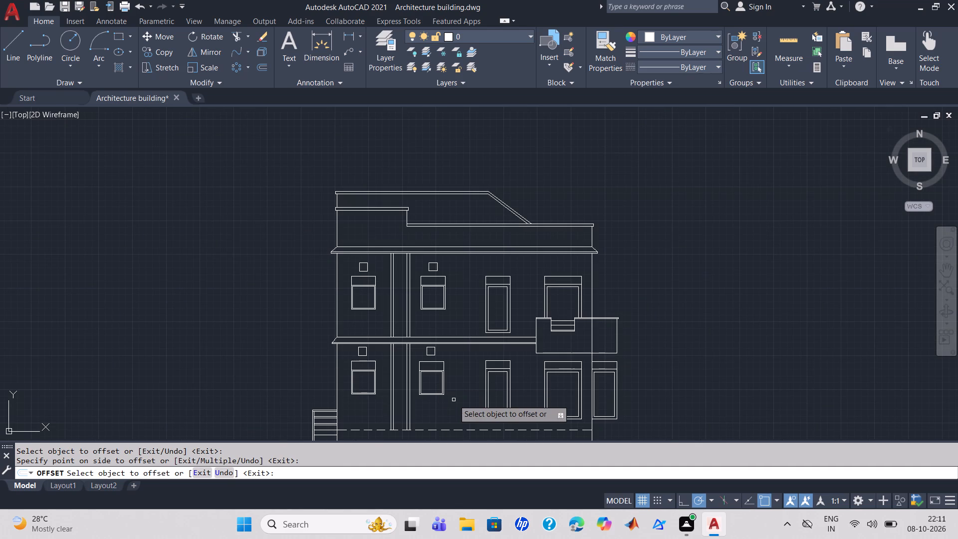
middle_drag(454, 400, 405, 339)
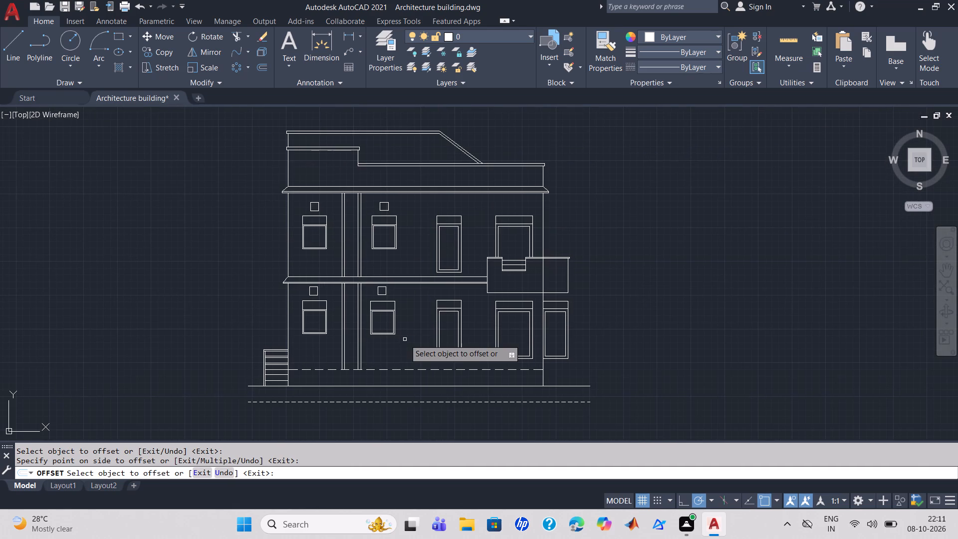
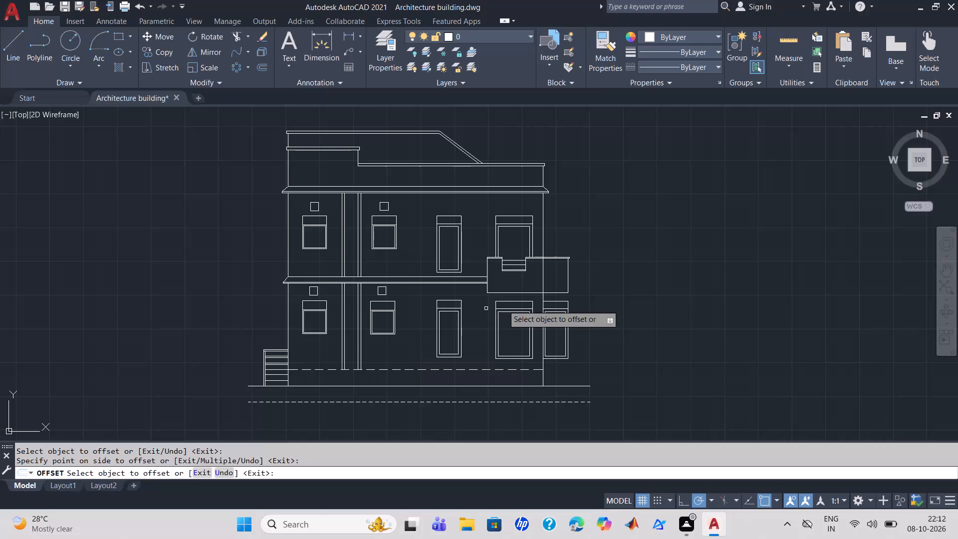
Offset each of the four small square openings above the small windows on both floors inward by 2" to form inner frames.
click(601, 291)
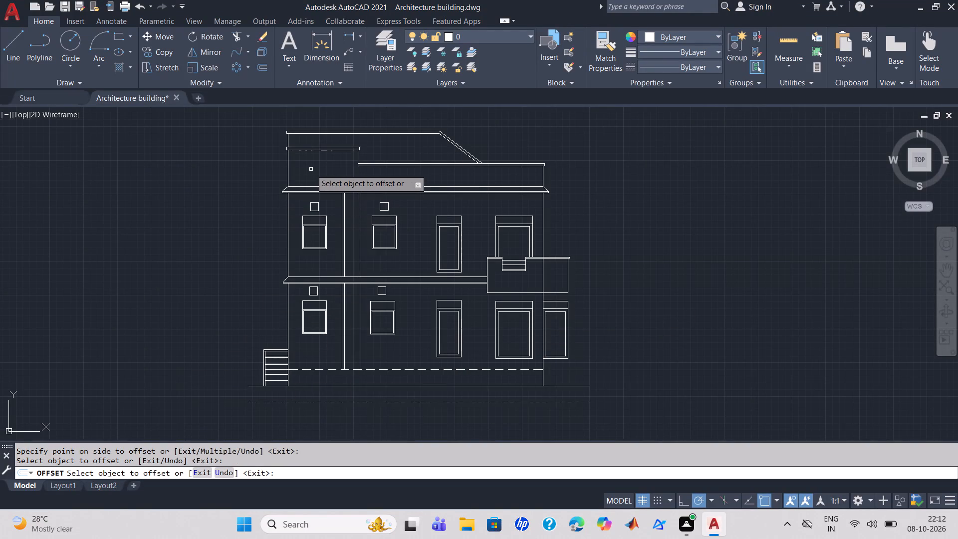
scroll(311, 169, down, 1)
scroll(311, 169, up, 2)
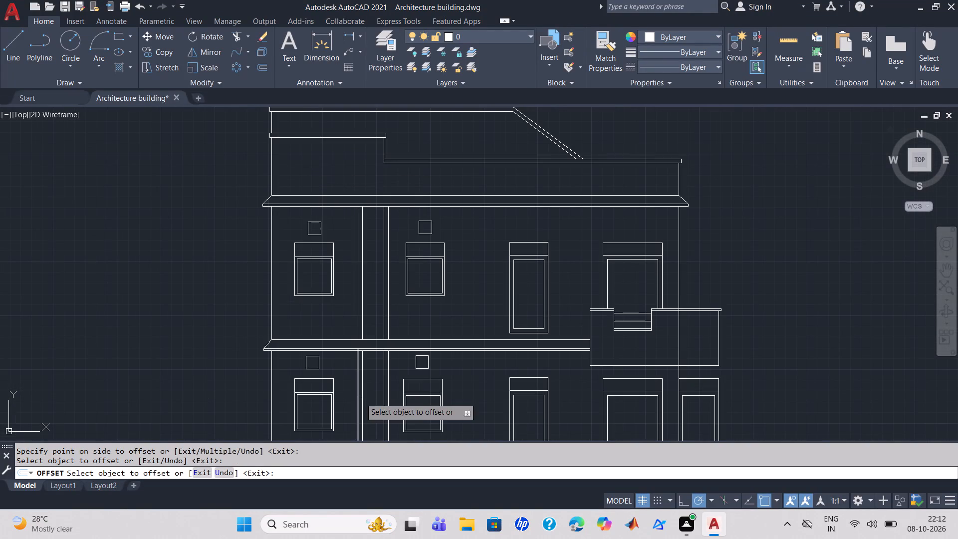
click(428, 363)
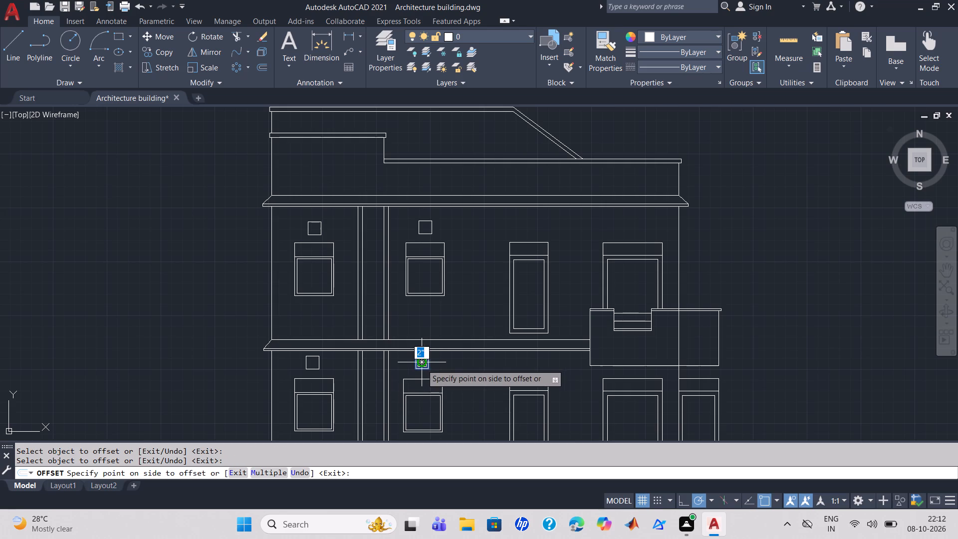
click(421, 364)
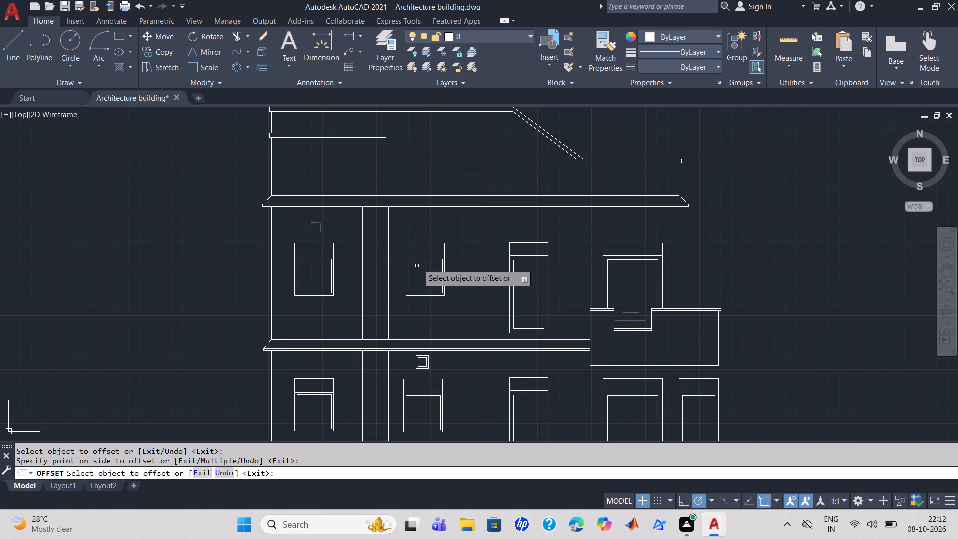
click(432, 230)
click(426, 232)
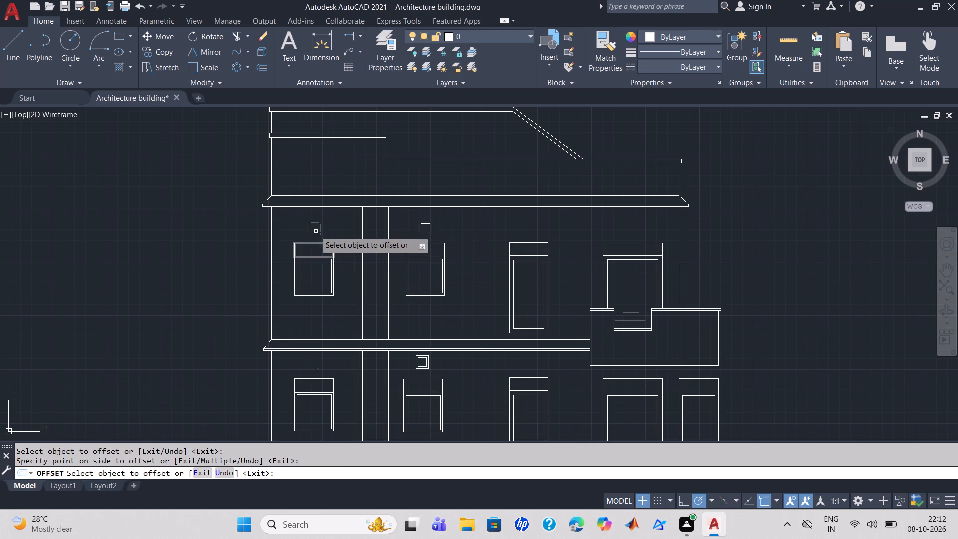
click(317, 222)
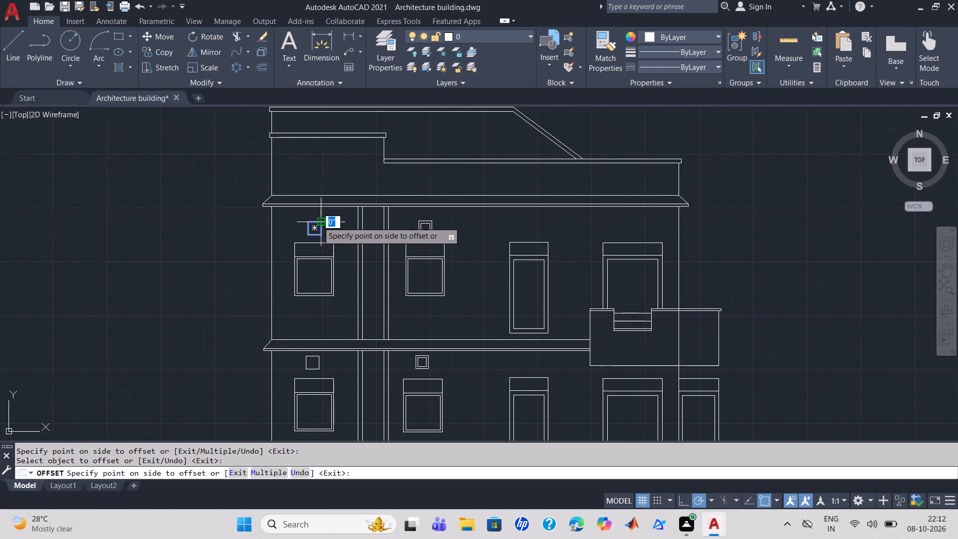
click(317, 230)
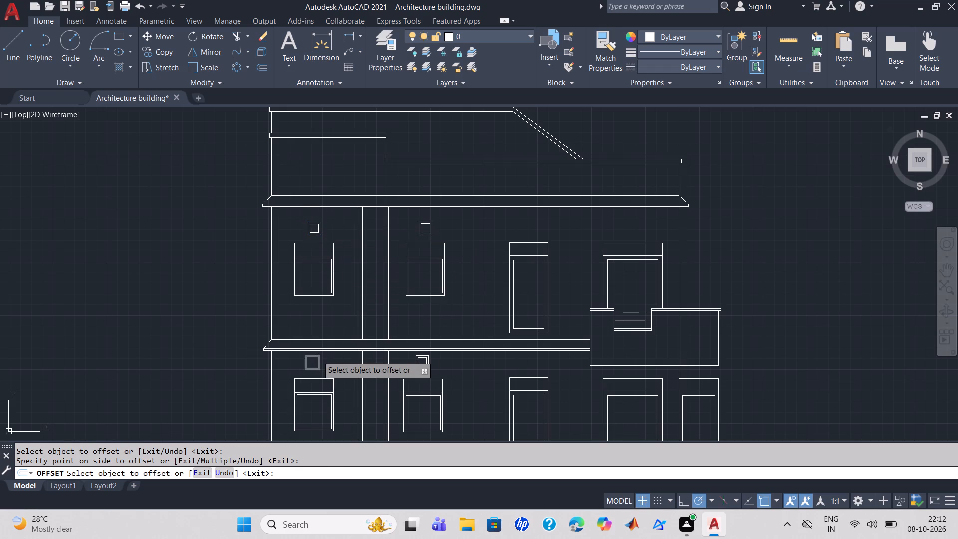
click(317, 356)
click(314, 363)
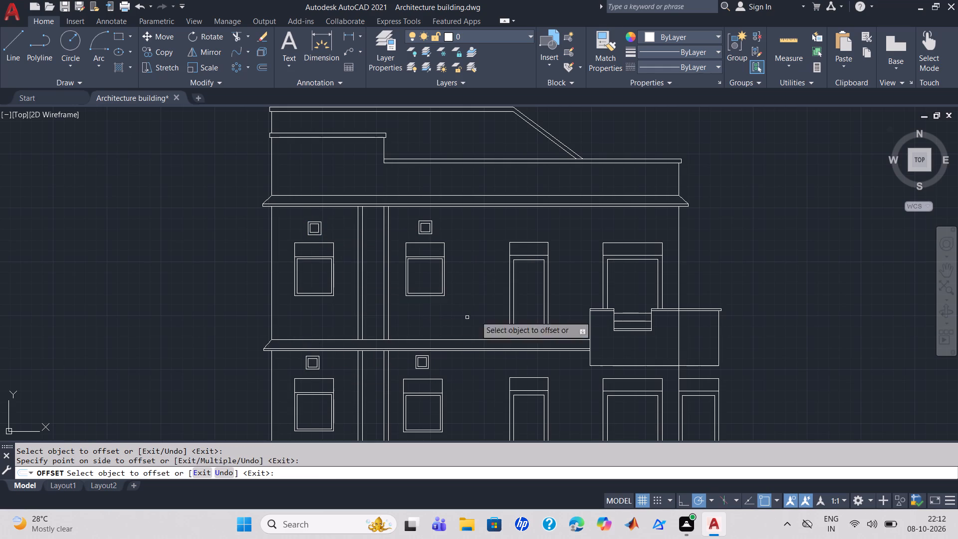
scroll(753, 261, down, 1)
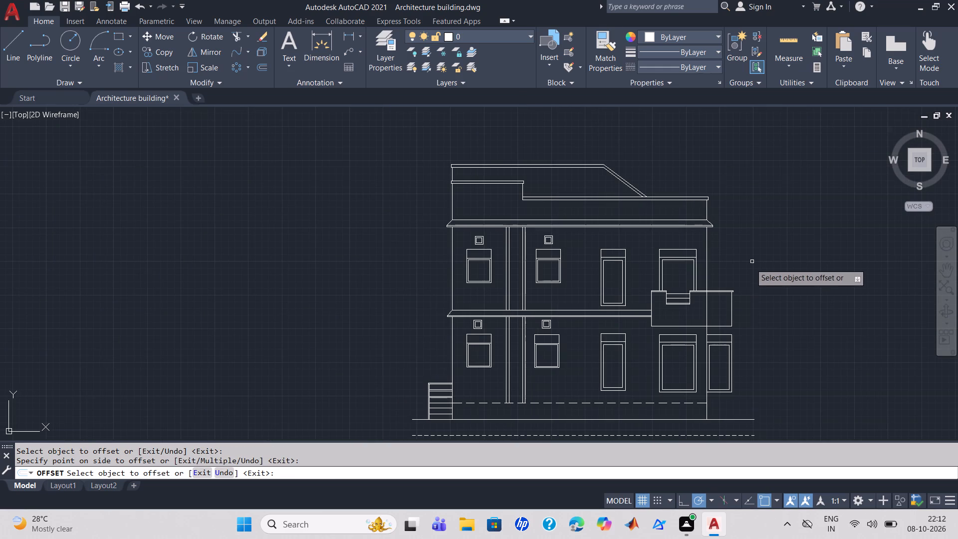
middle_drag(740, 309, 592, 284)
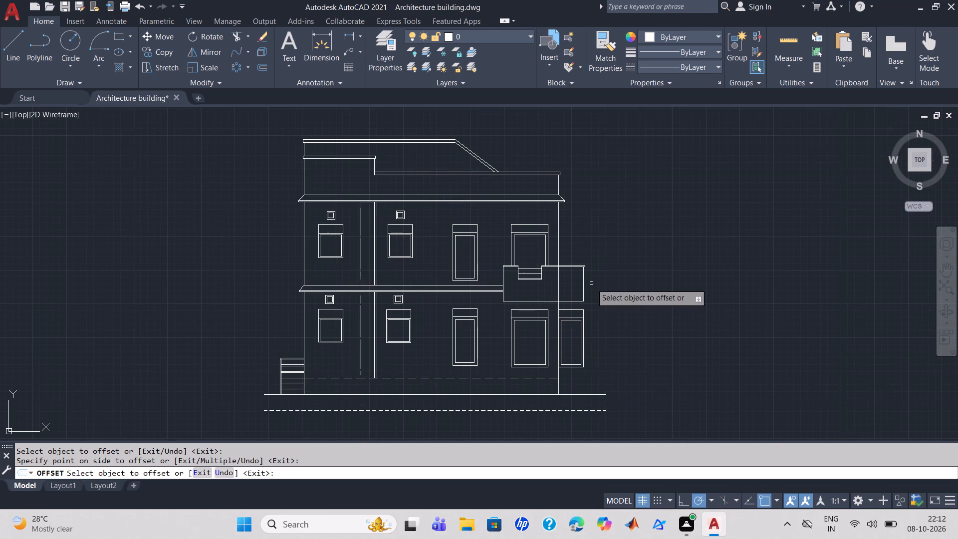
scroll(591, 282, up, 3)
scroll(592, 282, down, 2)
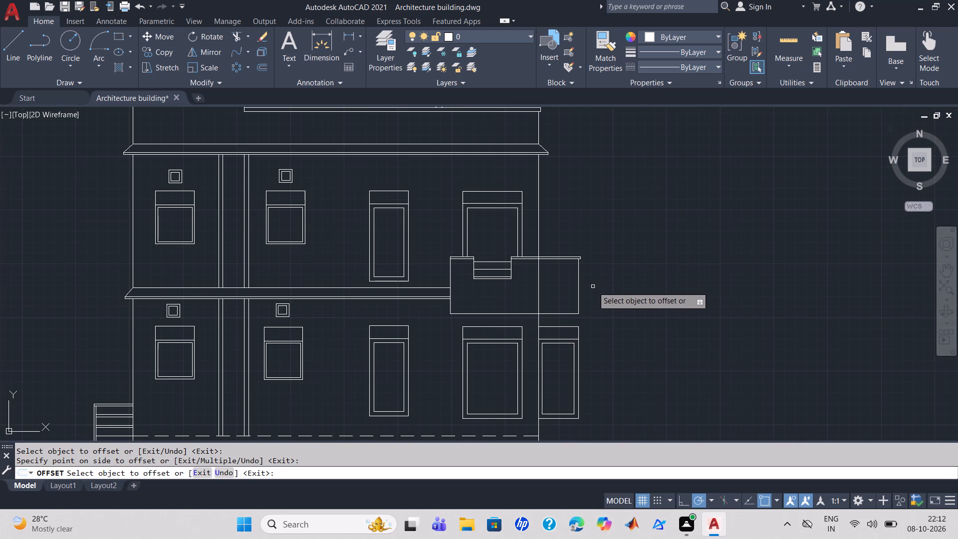
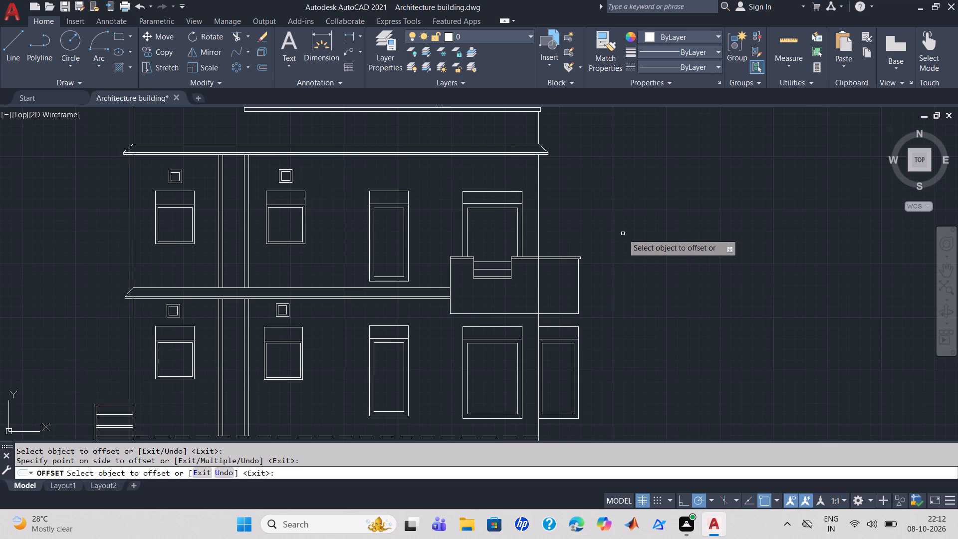
Draw a large upright rectangle in the empty space beside the building elevation, about as tall as the building.
key(Escape)
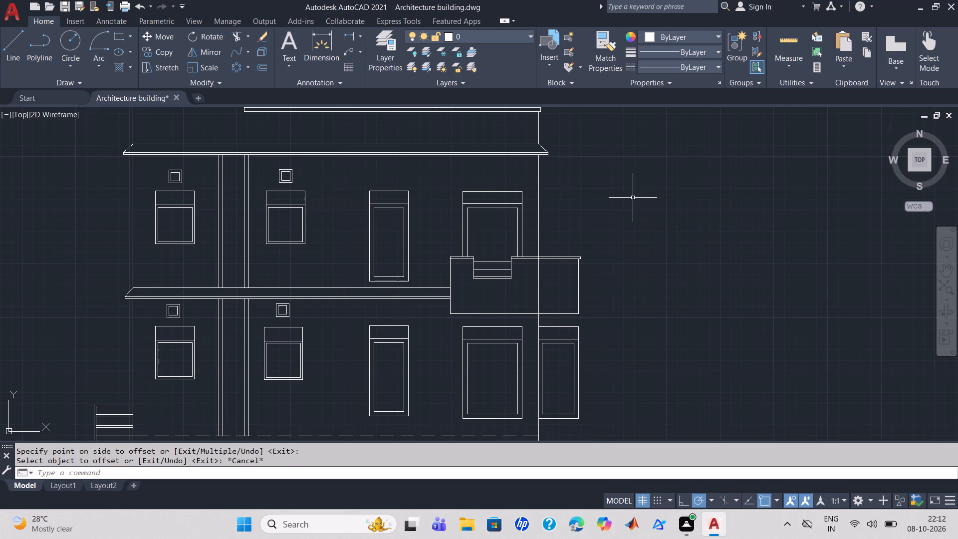
click(120, 32)
scroll(799, 186, down, 2)
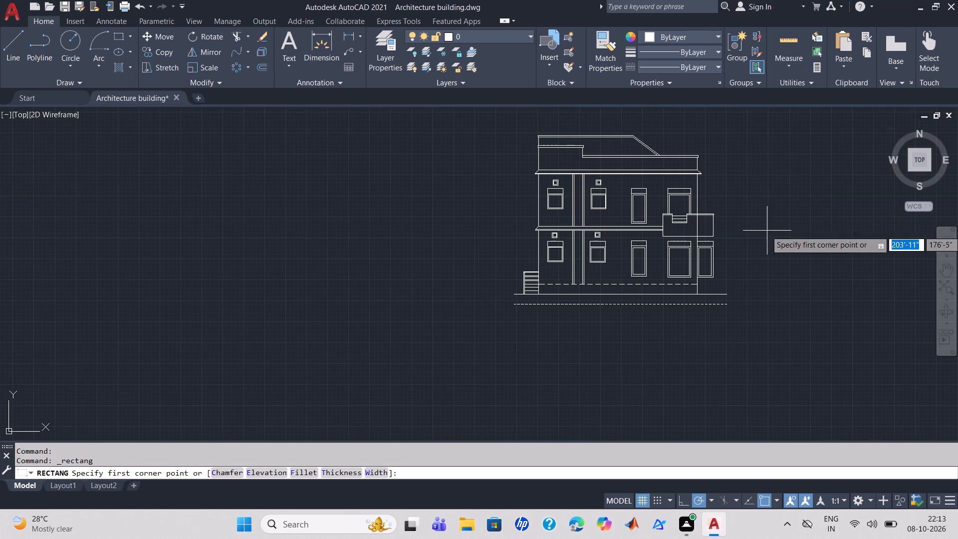
middle_drag(767, 230, 461, 292)
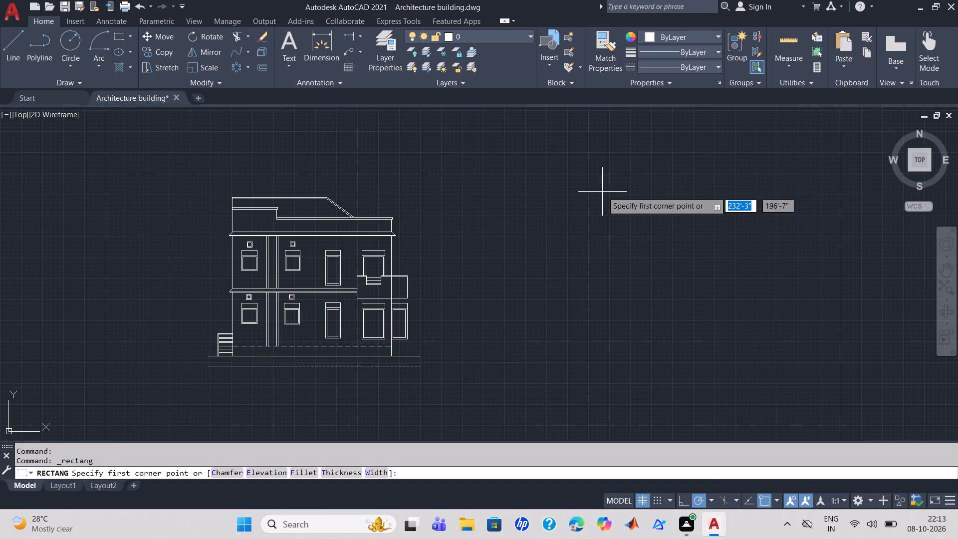
scroll(400, 277, up, 2)
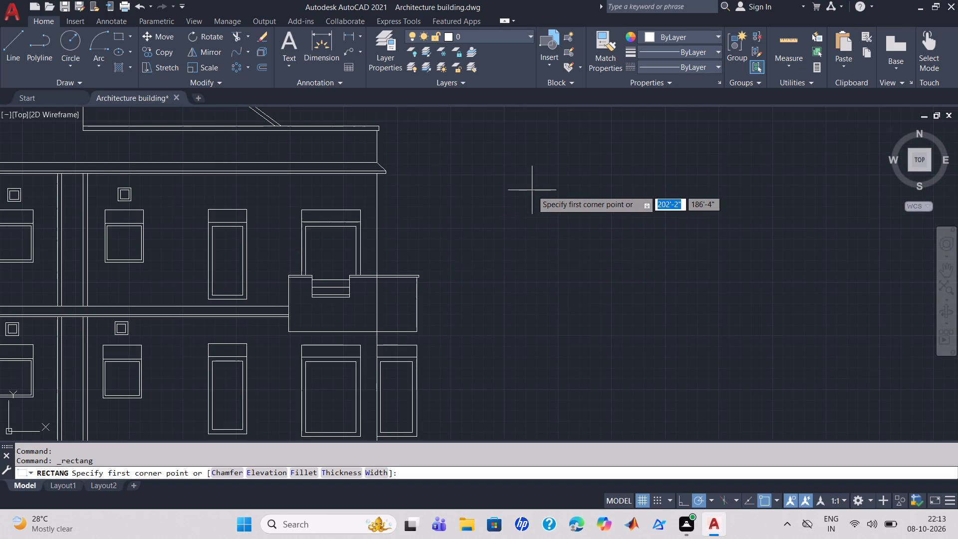
middle_drag(536, 183, 583, 226)
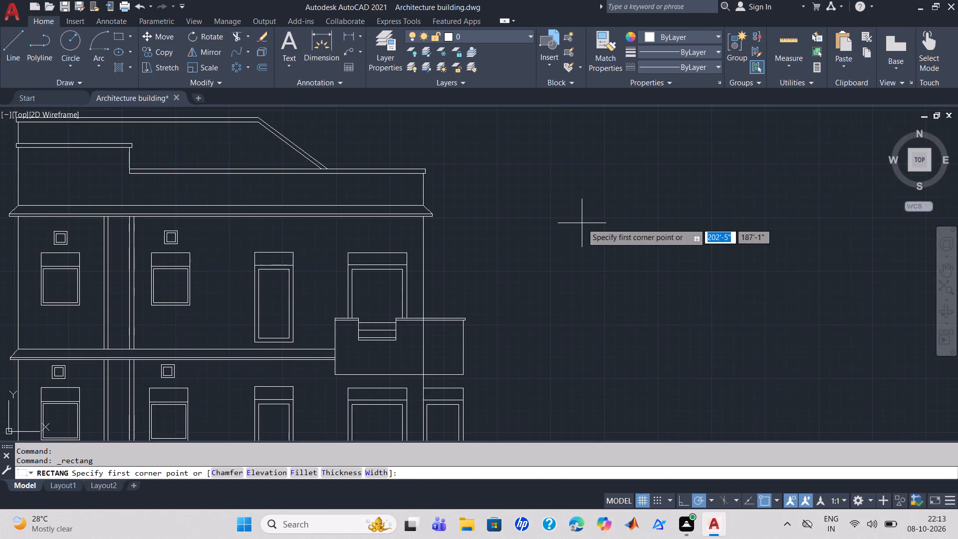
scroll(582, 223, down, 2)
middle_drag(633, 236, 448, 250)
click(532, 170)
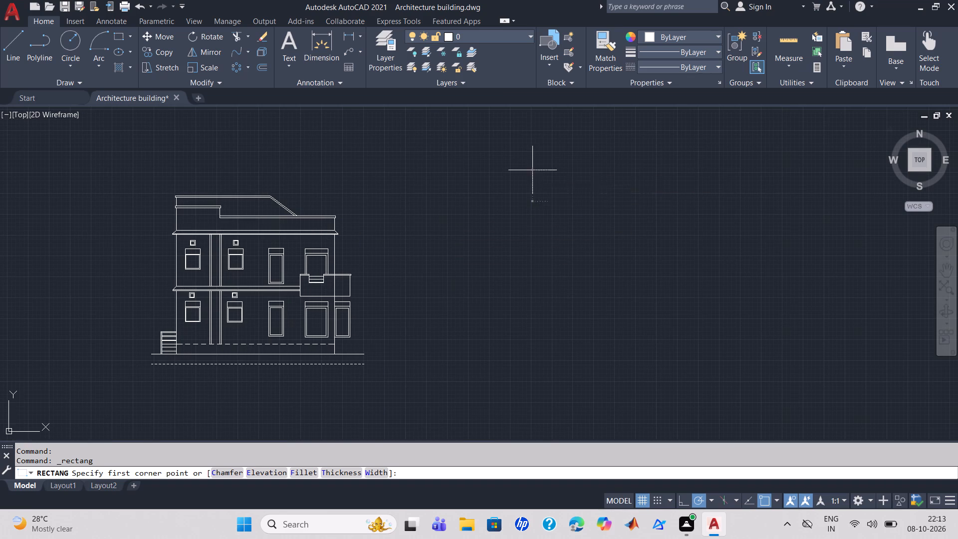
click(684, 352)
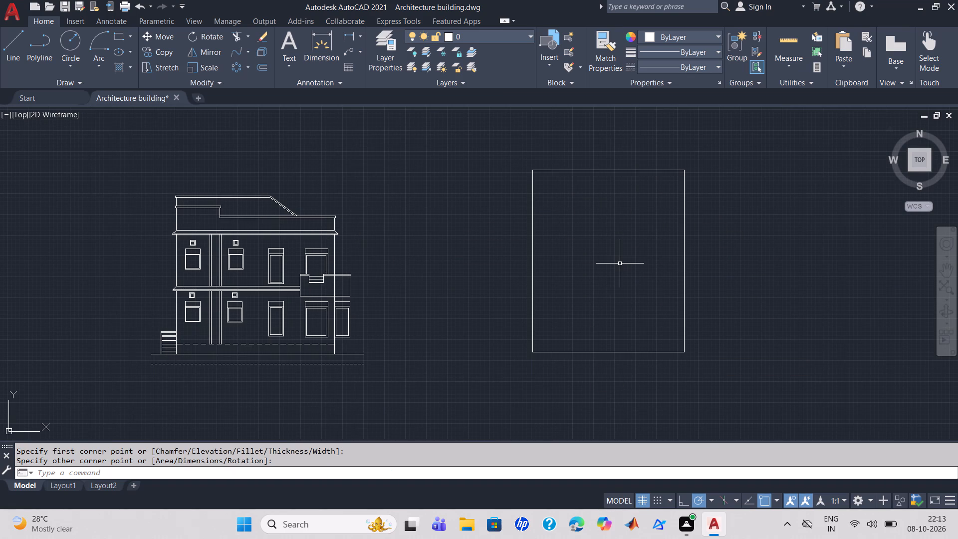
Offset the new rectangle inward by 2" six times, each time starting from the newest inner rectangle.
key(o)
key(Return)
key(2)
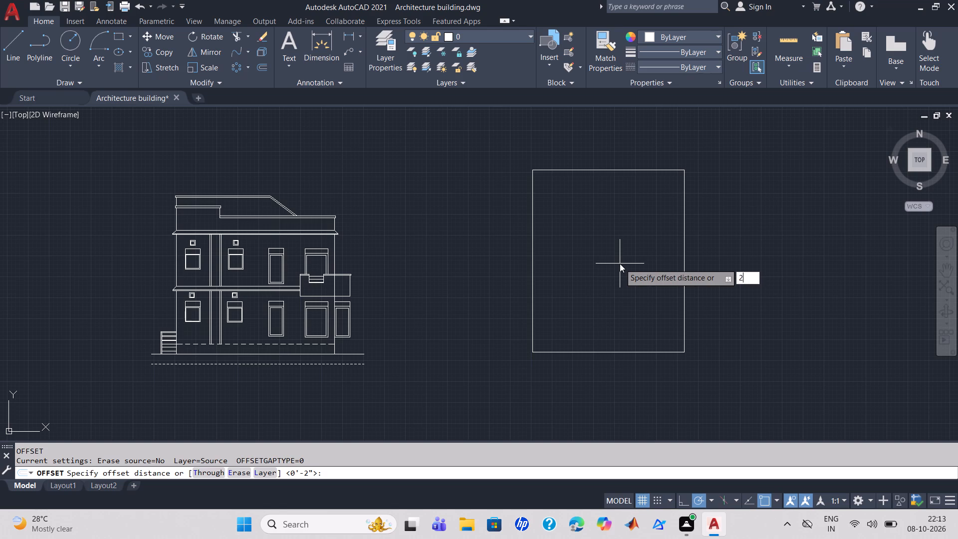
key(Return)
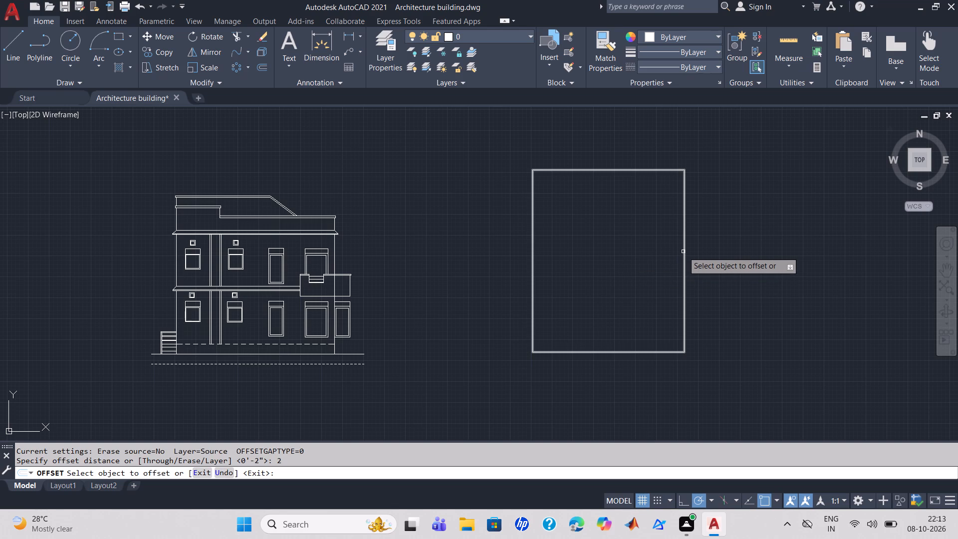
click(686, 250)
click(666, 251)
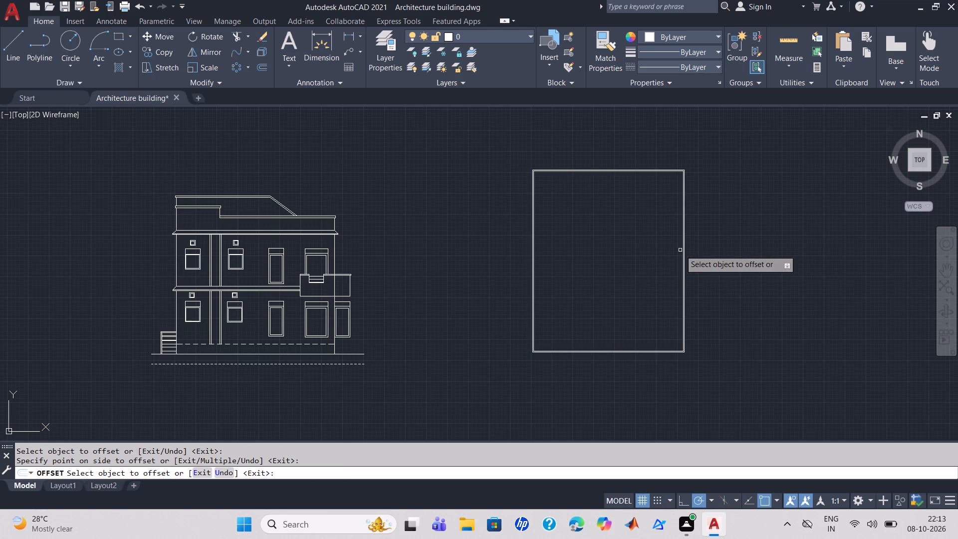
scroll(683, 250, up, 4)
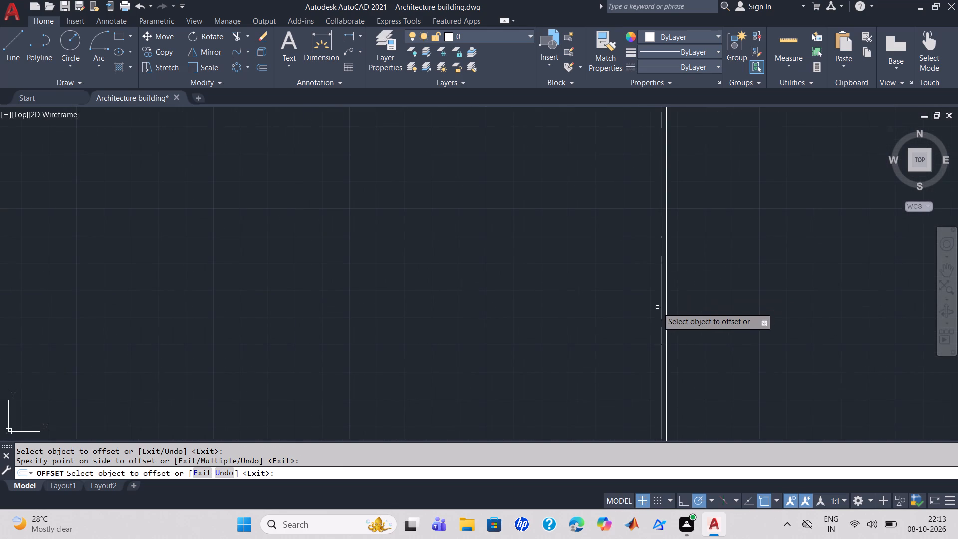
click(661, 302)
click(650, 302)
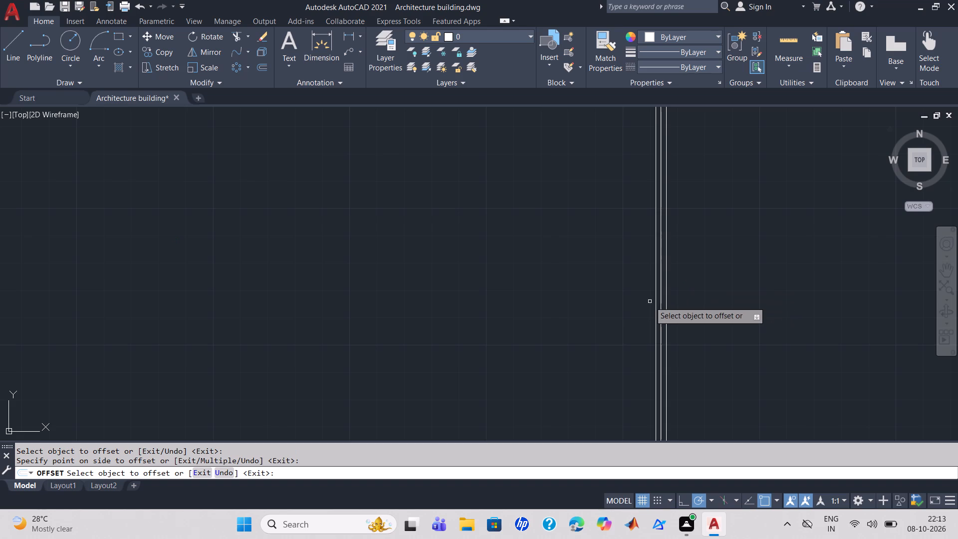
click(656, 298)
click(645, 303)
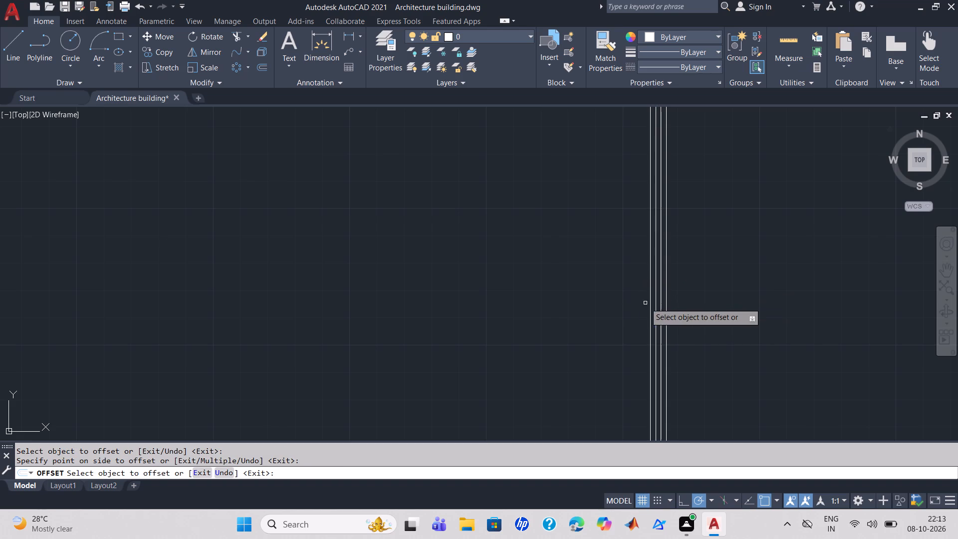
click(650, 300)
click(641, 302)
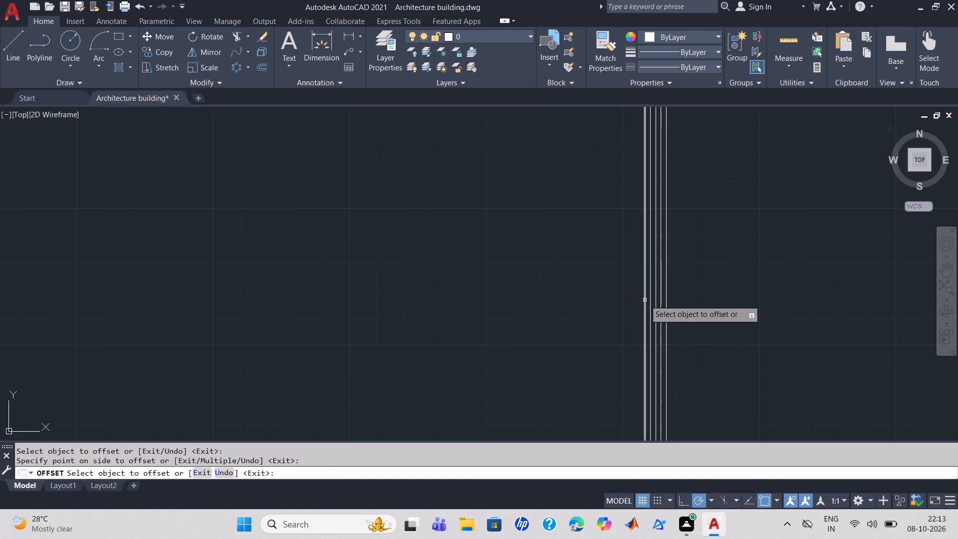
click(645, 300)
click(638, 301)
click(639, 300)
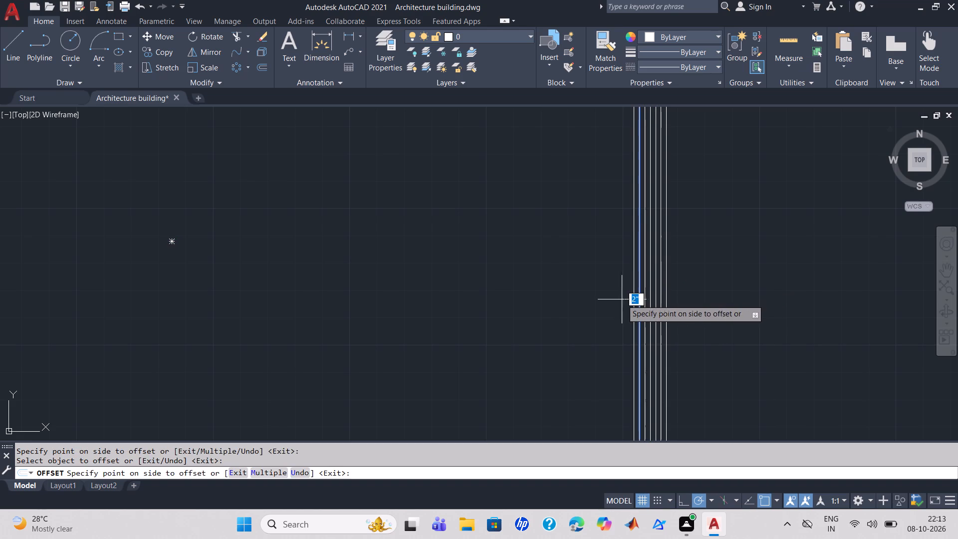
click(622, 299)
Offset the innermost rectangle inward repeatedly at 2" spacing with the Multiple option, filling the outline with nested rectangles towards its centre.
click(634, 296)
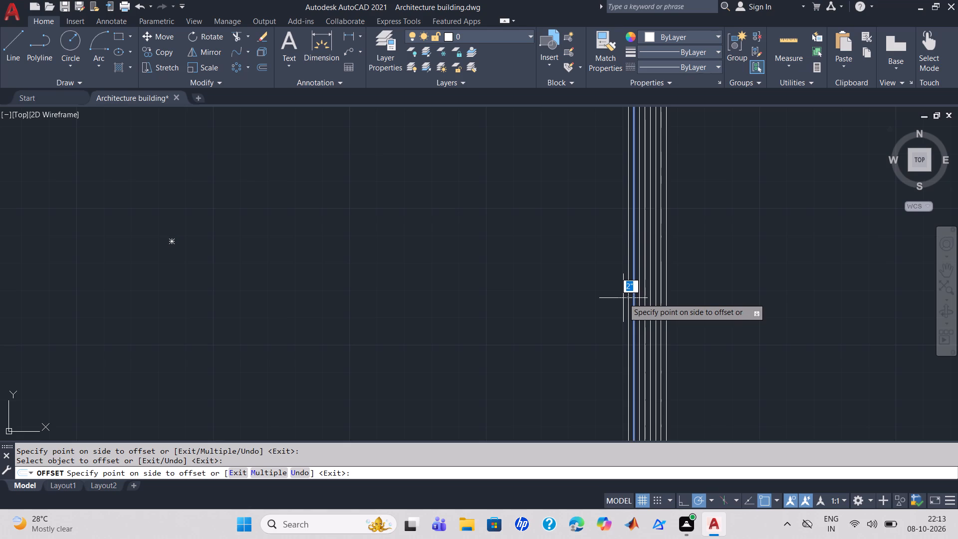
key(m)
key(Return)
click(623, 298)
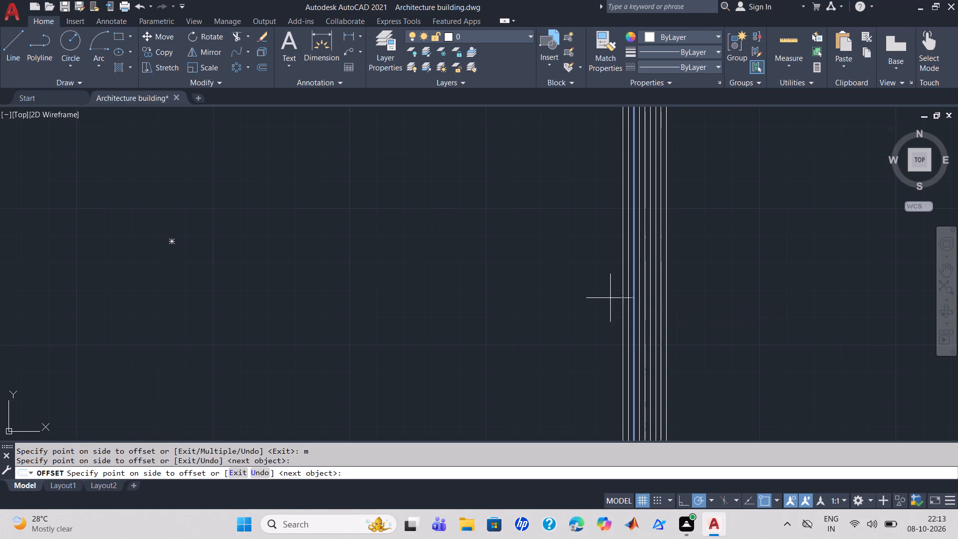
click(610, 298)
click(601, 300)
click(593, 301)
click(589, 301)
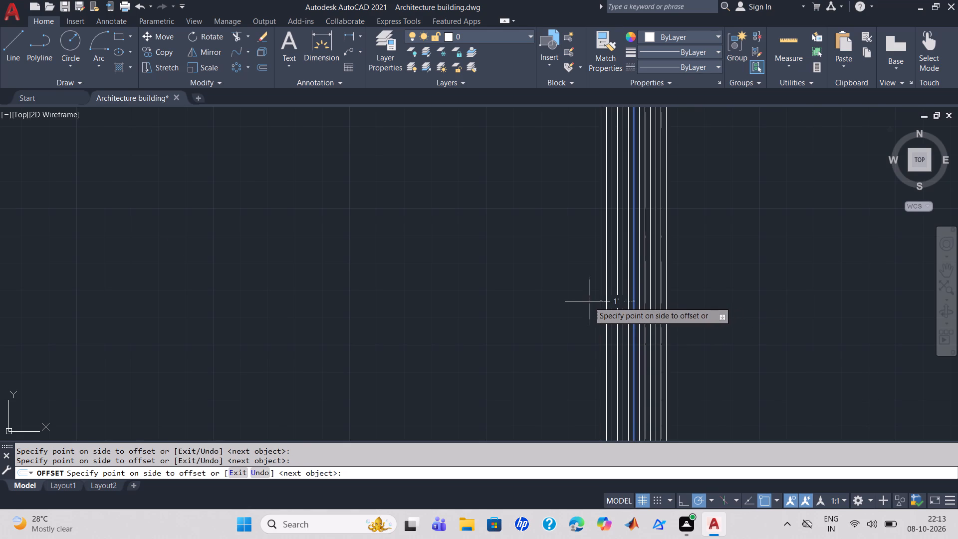
click(581, 301)
click(575, 301)
click(568, 301)
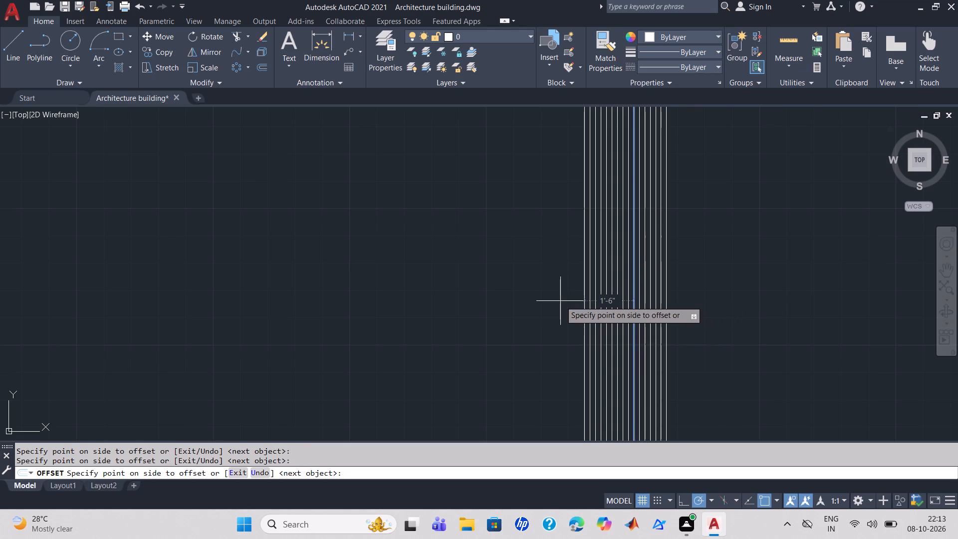
click(560, 301)
click(558, 301)
click(549, 301)
click(545, 301)
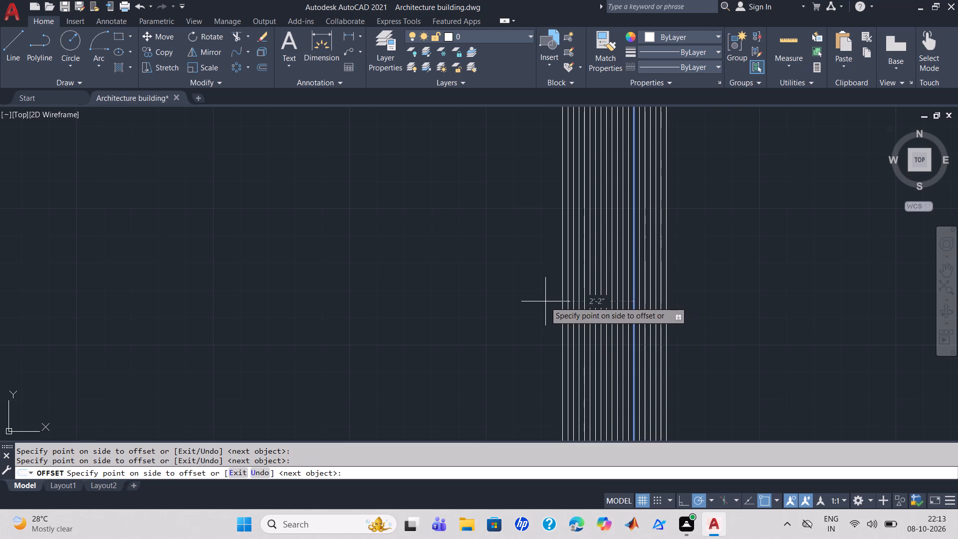
click(538, 301)
click(528, 302)
click(513, 302)
click(507, 302)
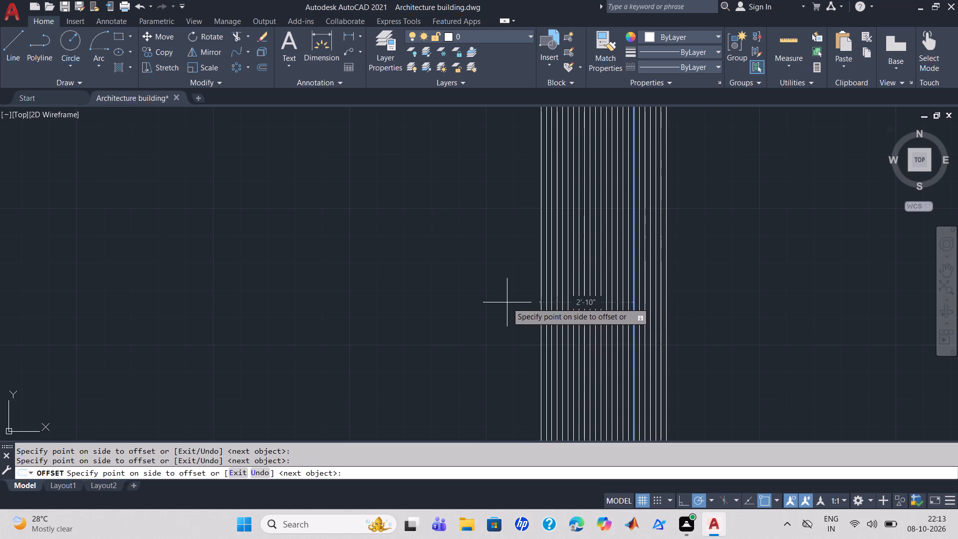
click(498, 302)
click(492, 302)
click(488, 302)
click(479, 301)
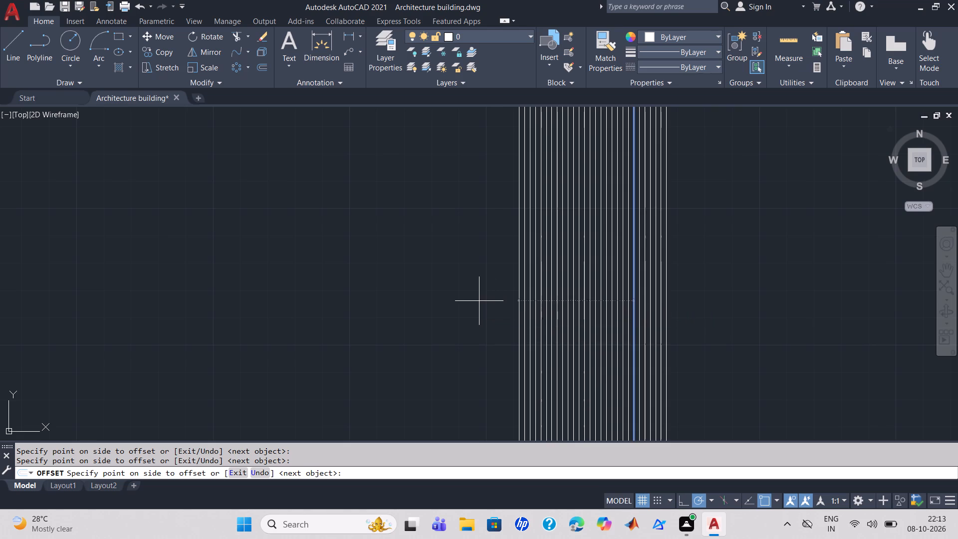
click(474, 300)
click(467, 299)
click(462, 298)
click(456, 298)
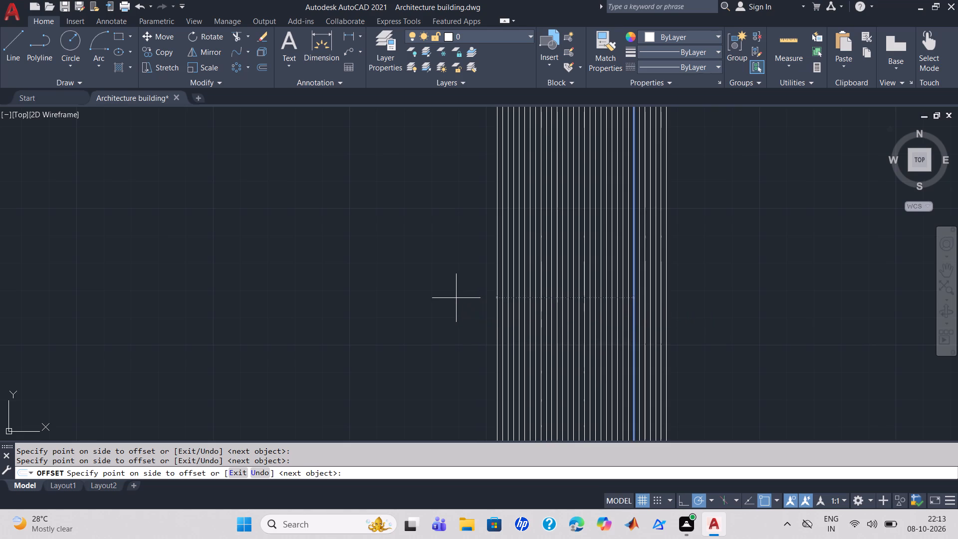
click(444, 297)
click(443, 297)
click(436, 295)
click(428, 294)
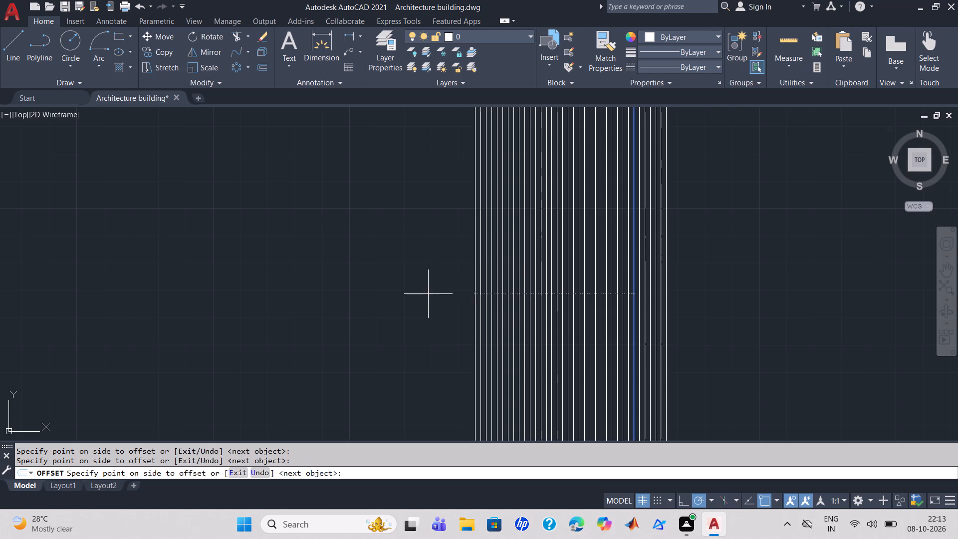
click(420, 293)
click(419, 292)
click(416, 292)
click(414, 291)
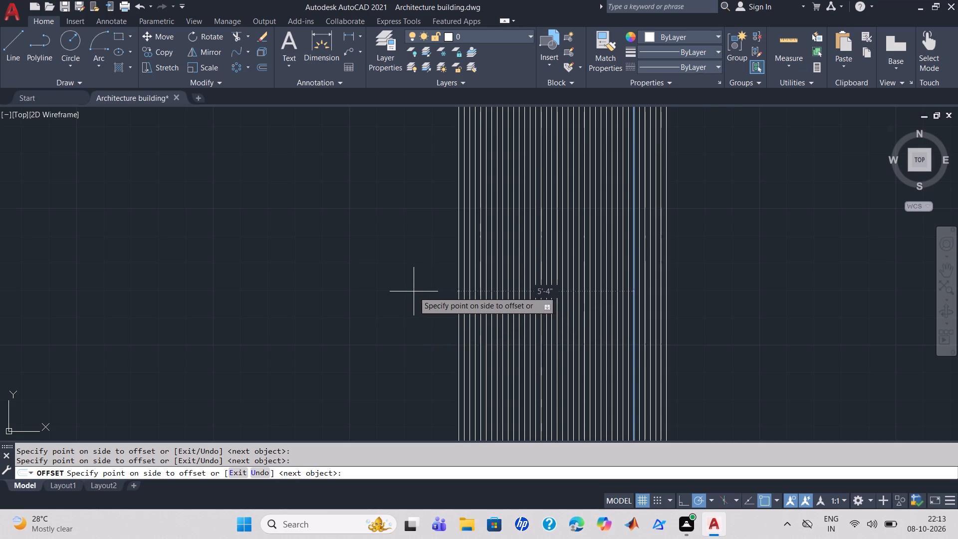
click(409, 290)
click(403, 289)
click(395, 288)
click(386, 287)
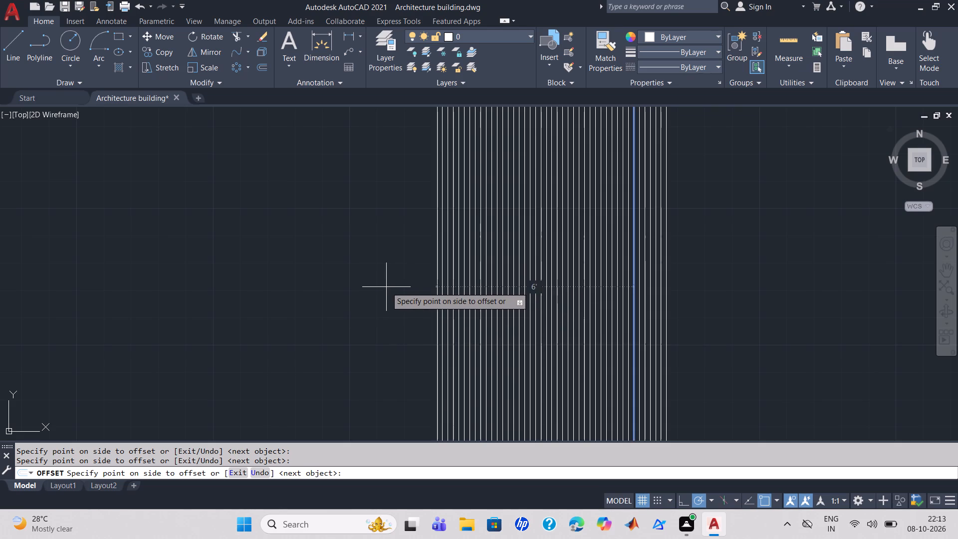
drag(382, 286, 374, 288)
click(372, 287)
click(362, 285)
click(357, 284)
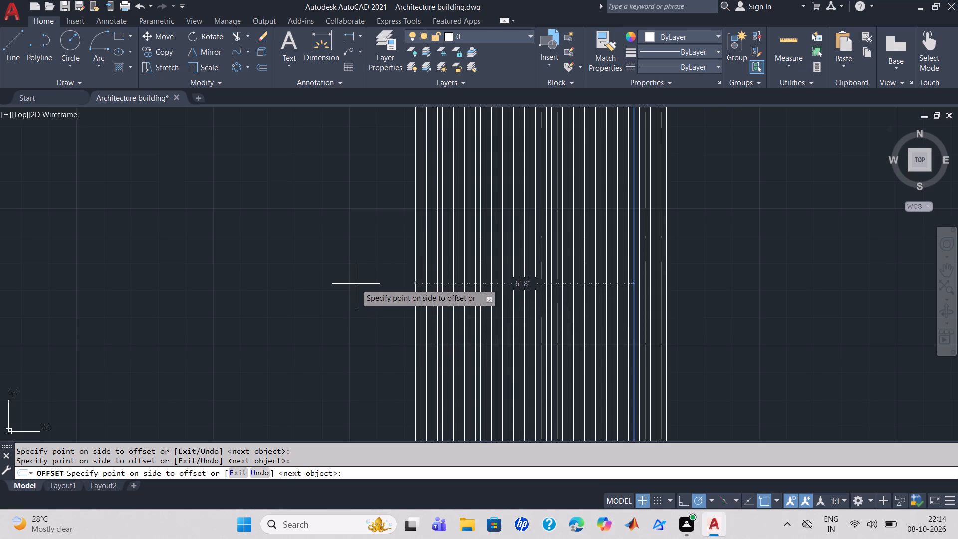
click(348, 283)
click(345, 283)
click(339, 281)
click(329, 280)
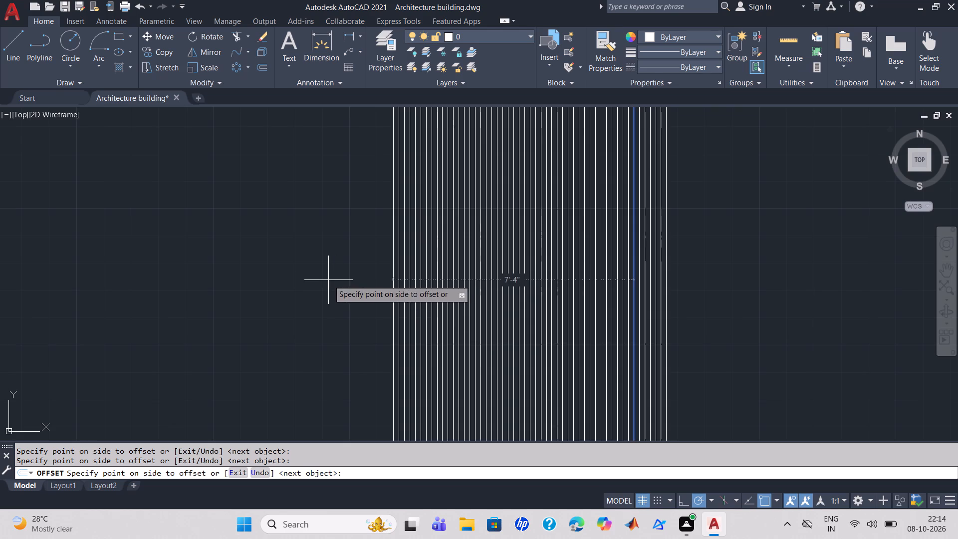
click(323, 278)
click(316, 278)
click(302, 275)
click(292, 273)
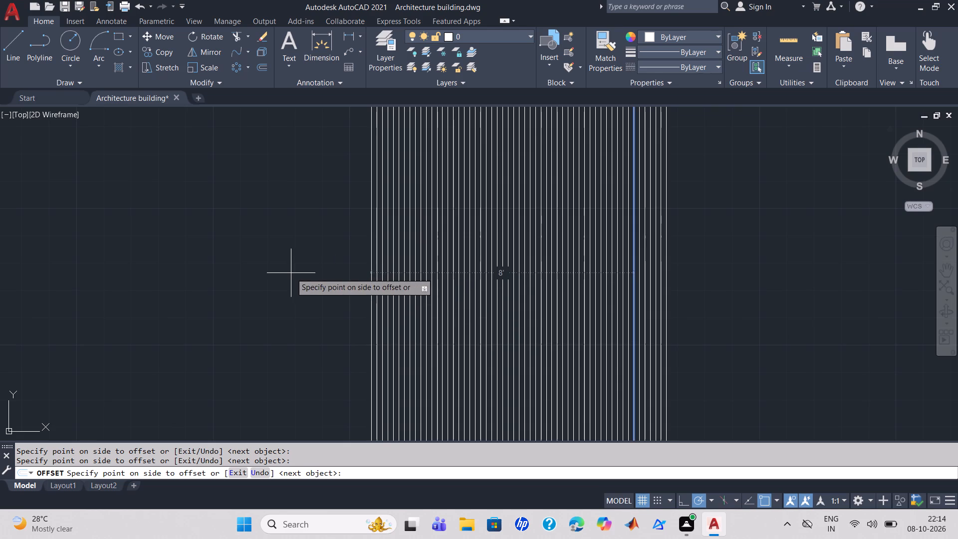
click(281, 272)
click(269, 269)
click(263, 268)
click(247, 267)
click(246, 266)
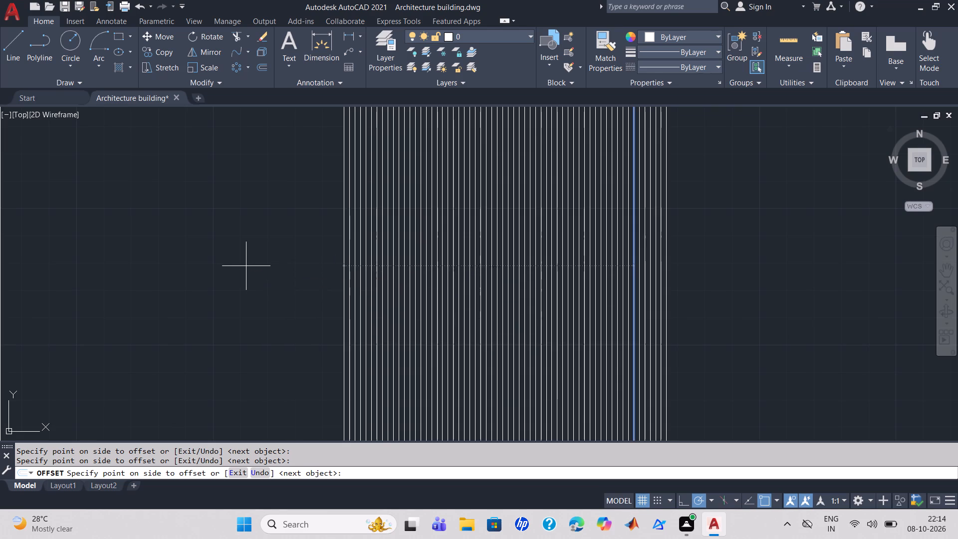
click(234, 264)
click(233, 263)
click(218, 261)
click(217, 261)
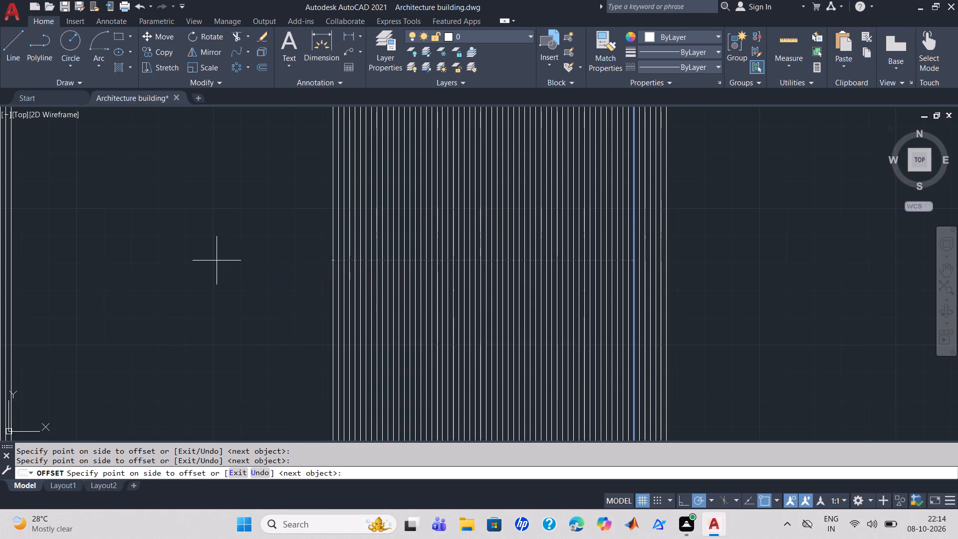
click(210, 260)
click(197, 259)
click(194, 258)
click(193, 258)
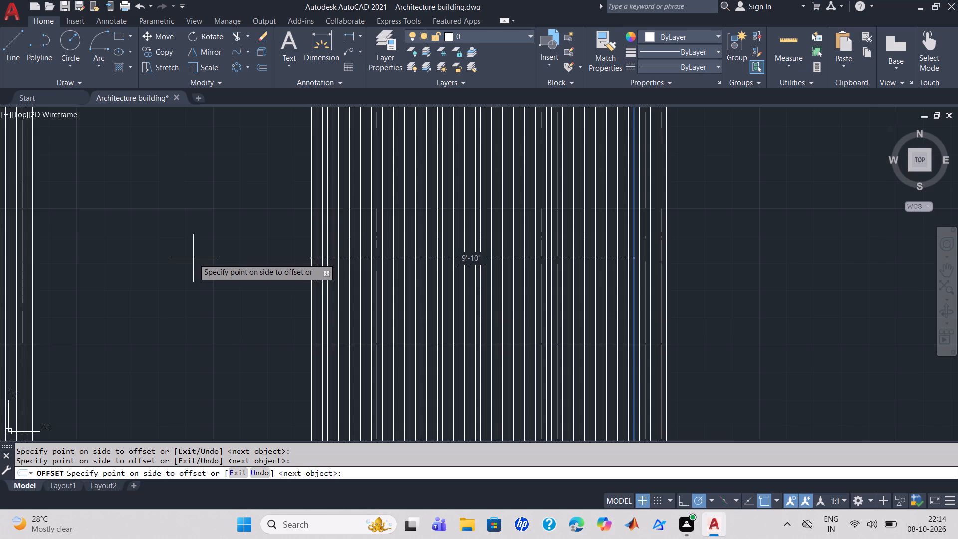
drag(192, 258, 181, 256)
click(178, 255)
click(178, 255)
click(176, 254)
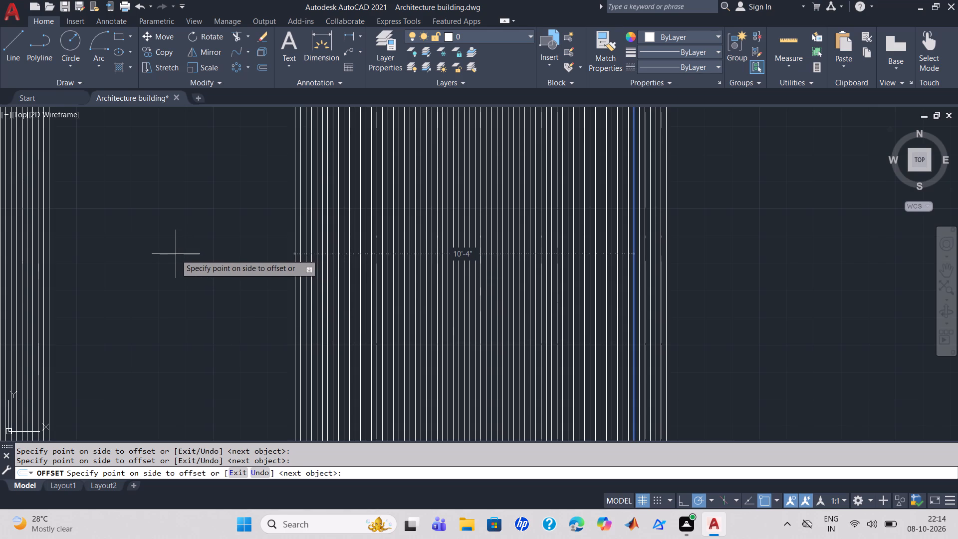
click(174, 253)
click(173, 253)
click(172, 253)
click(172, 252)
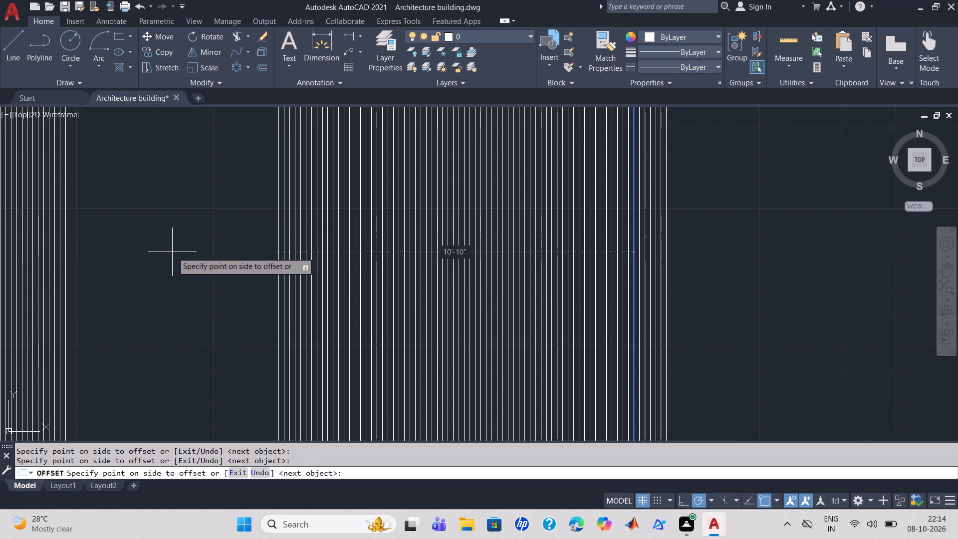
click(171, 252)
click(169, 252)
click(168, 251)
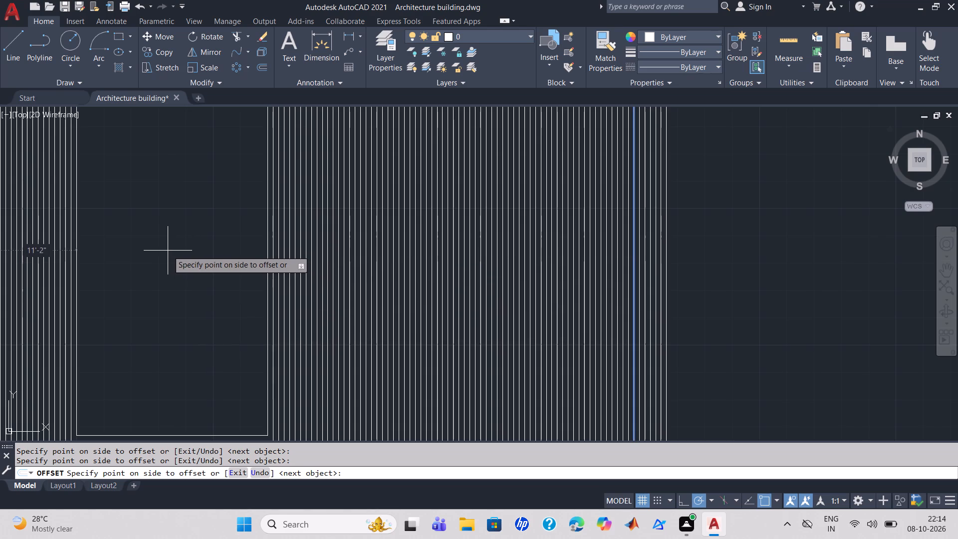
Continue offsetting the innermost rectangle inward at 2" spacing until the nested rectangles reach the centre of the outline.
click(166, 247)
click(166, 247)
click(166, 247)
click(165, 245)
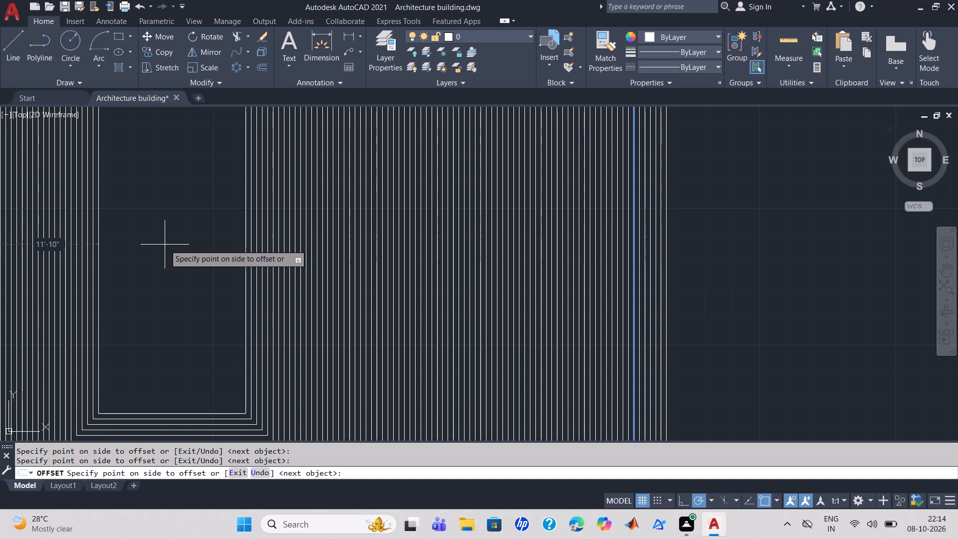
click(164, 245)
click(164, 245)
click(164, 245)
scroll(164, 245, up, 1)
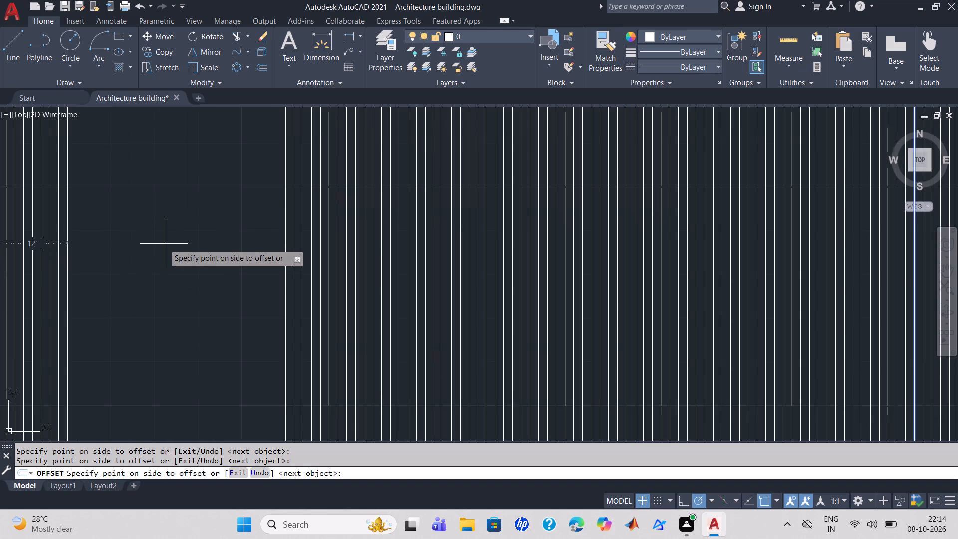
click(164, 244)
click(164, 244)
click(164, 244)
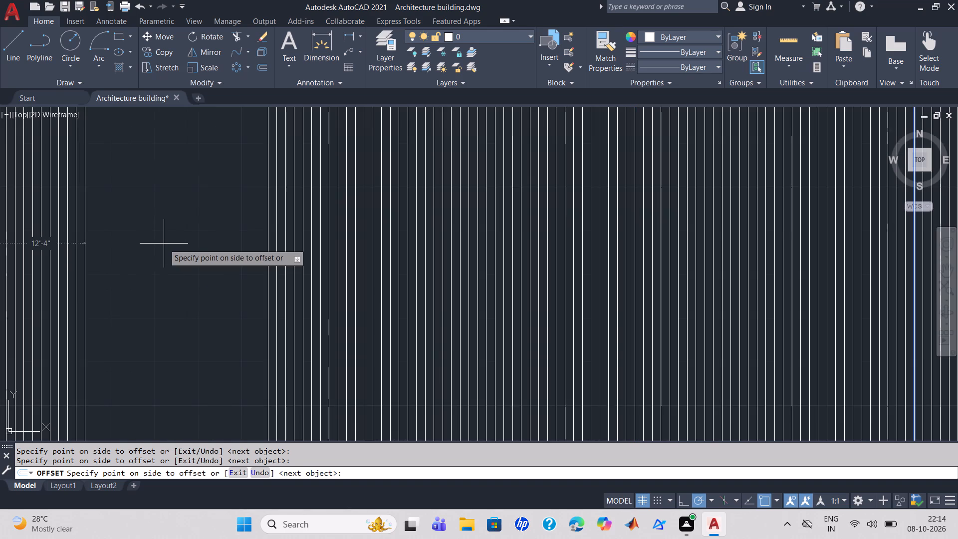
click(164, 244)
click(164, 244)
click(164, 244)
click(164, 244)
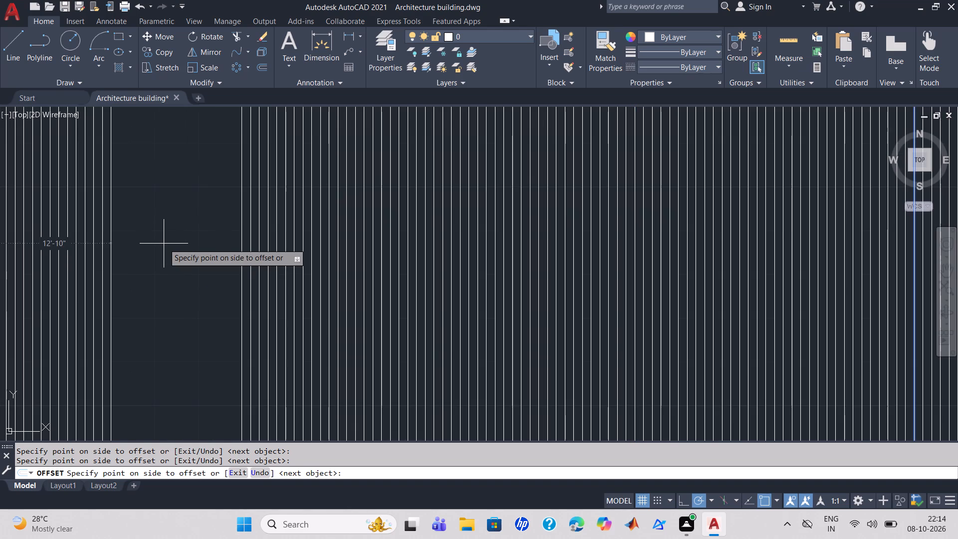
click(164, 244)
click(164, 244)
click(164, 244)
click(164, 244)
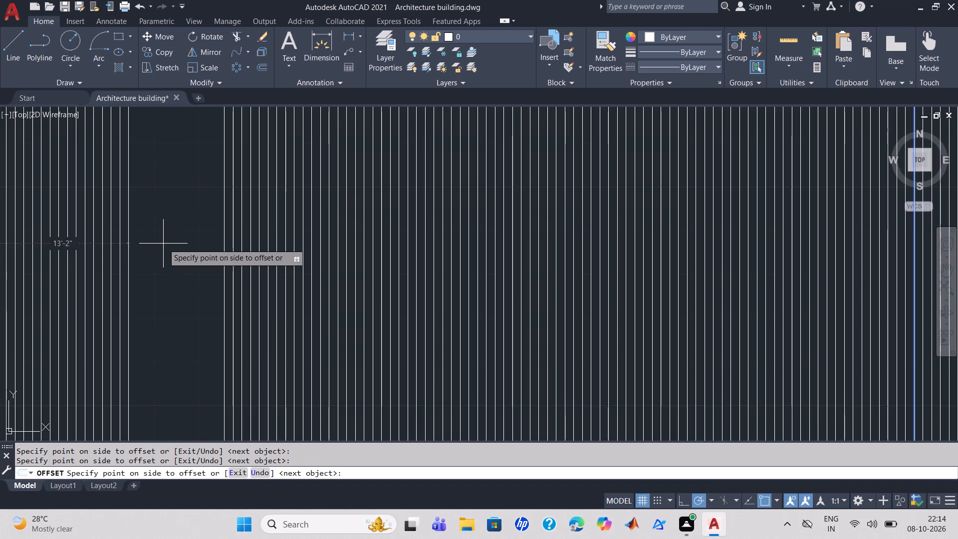
click(163, 243)
click(163, 243)
scroll(163, 243, up, 2)
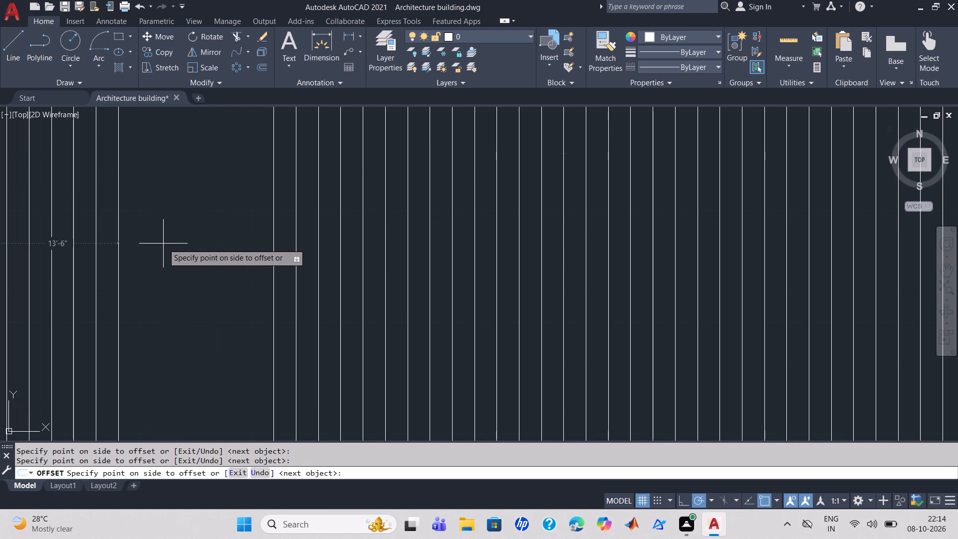
click(163, 244)
click(163, 244)
click(196, 238)
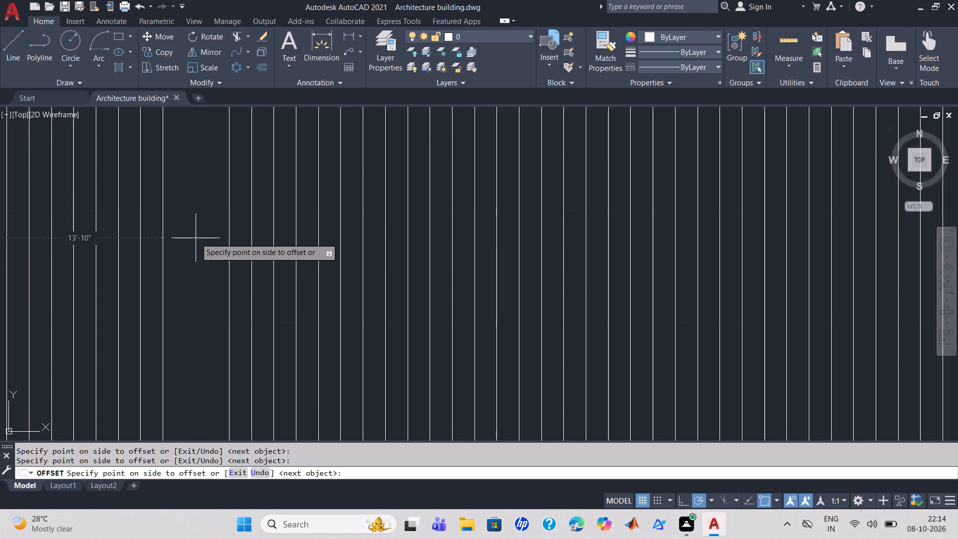
scroll(196, 238, up, 1)
click(193, 238)
scroll(193, 238, up, 2)
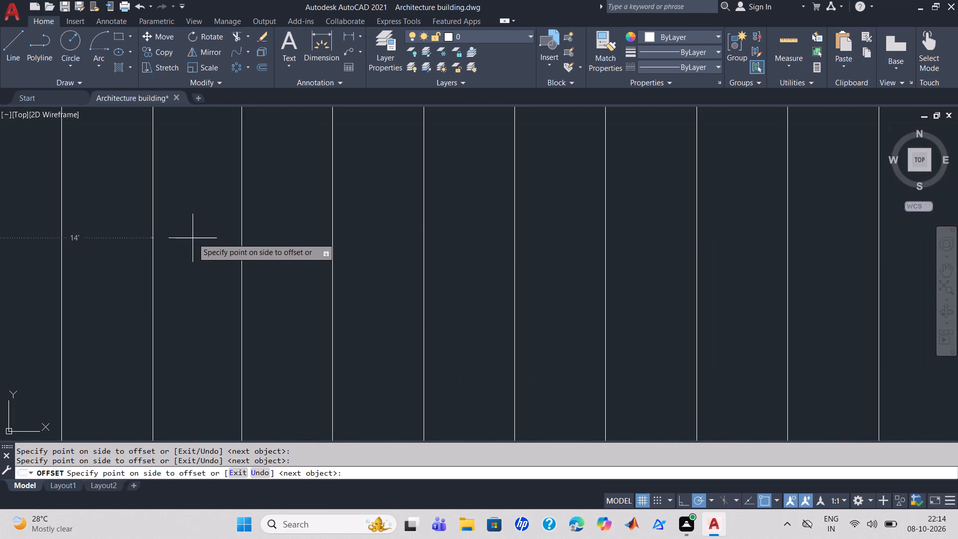
click(192, 238)
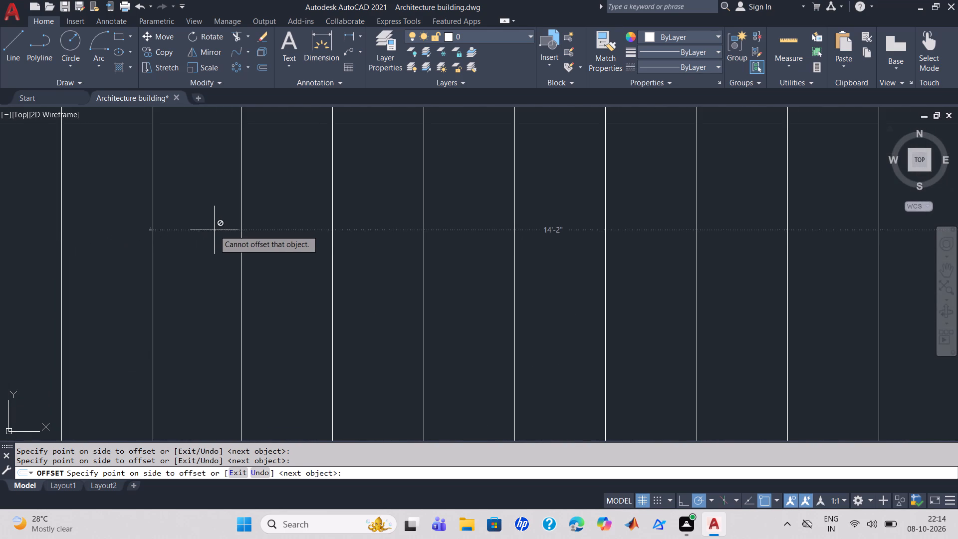
key(Escape)
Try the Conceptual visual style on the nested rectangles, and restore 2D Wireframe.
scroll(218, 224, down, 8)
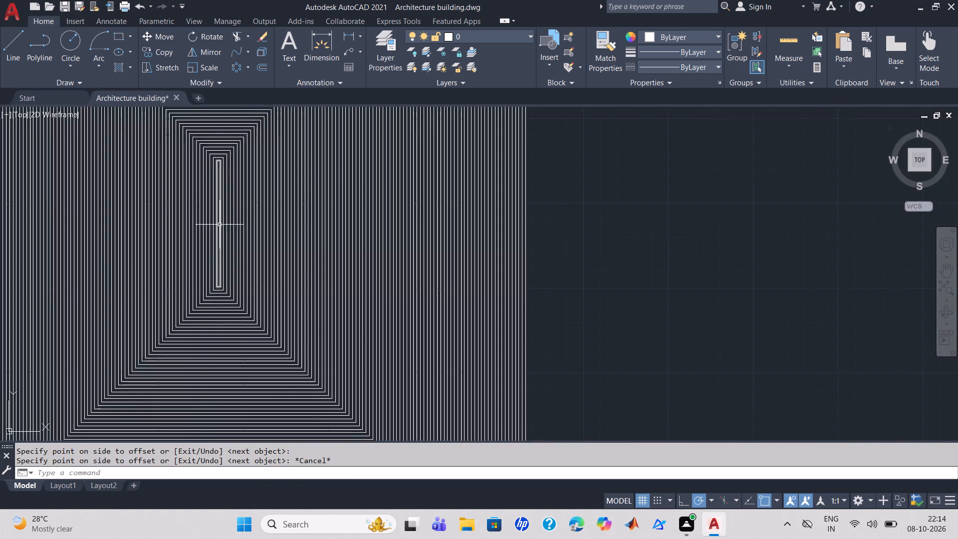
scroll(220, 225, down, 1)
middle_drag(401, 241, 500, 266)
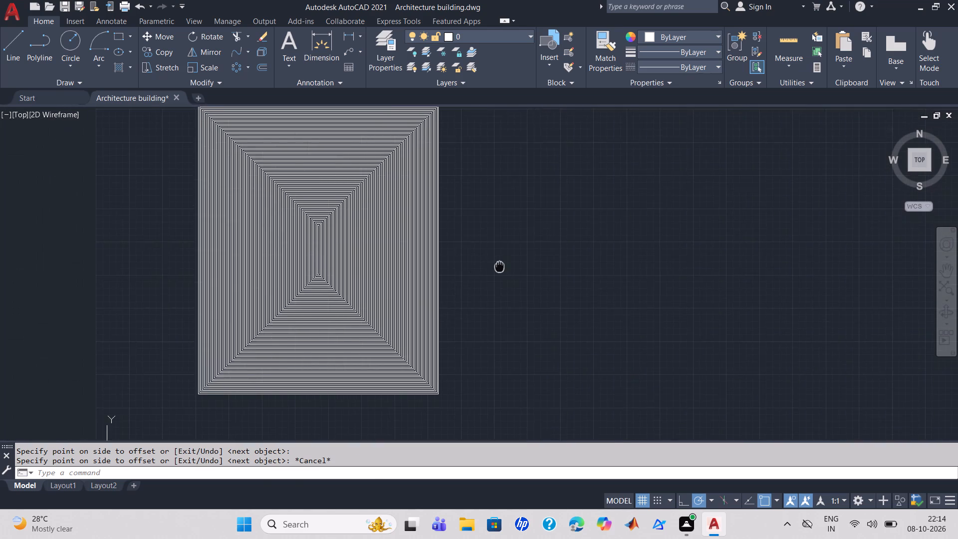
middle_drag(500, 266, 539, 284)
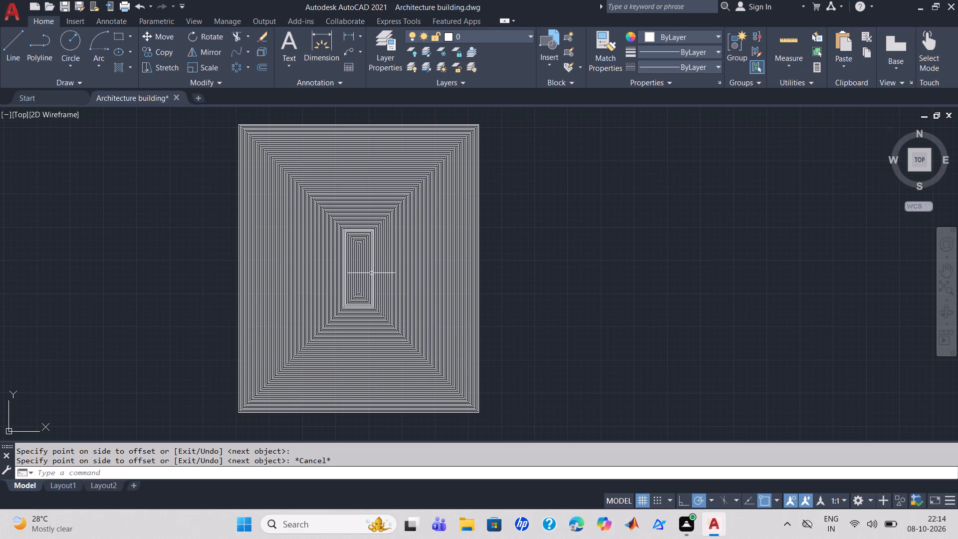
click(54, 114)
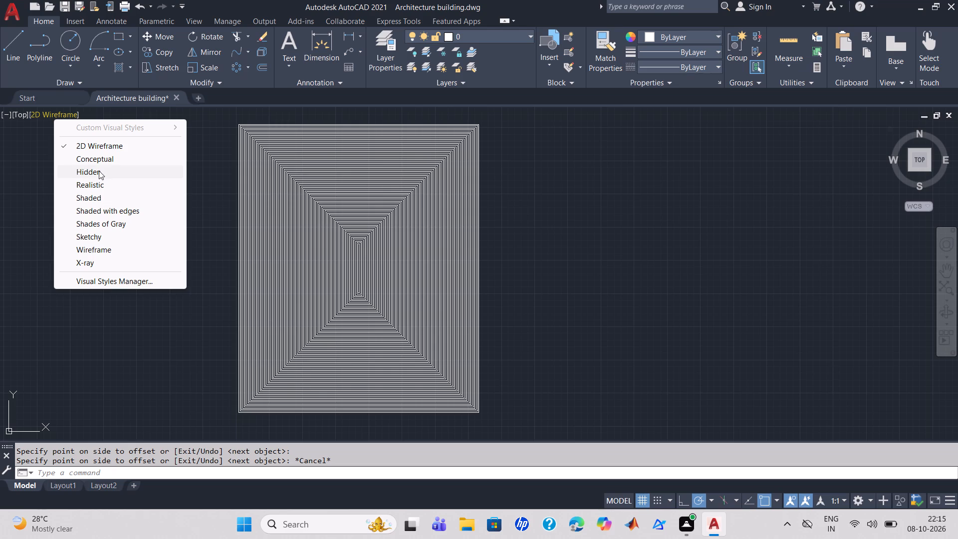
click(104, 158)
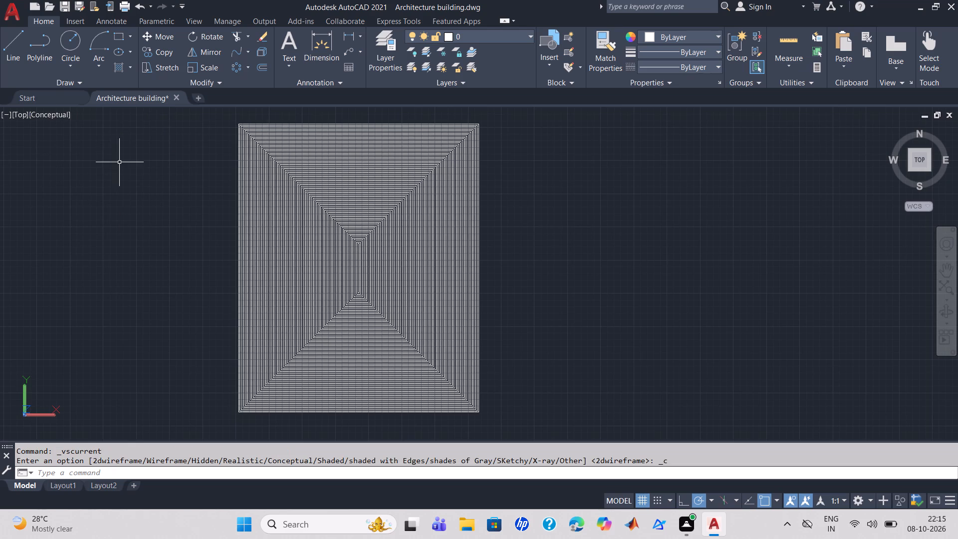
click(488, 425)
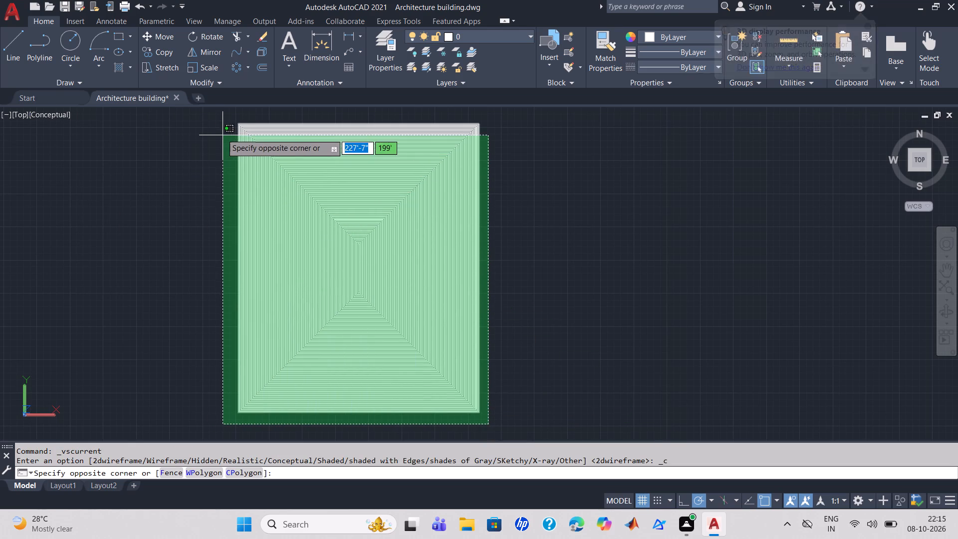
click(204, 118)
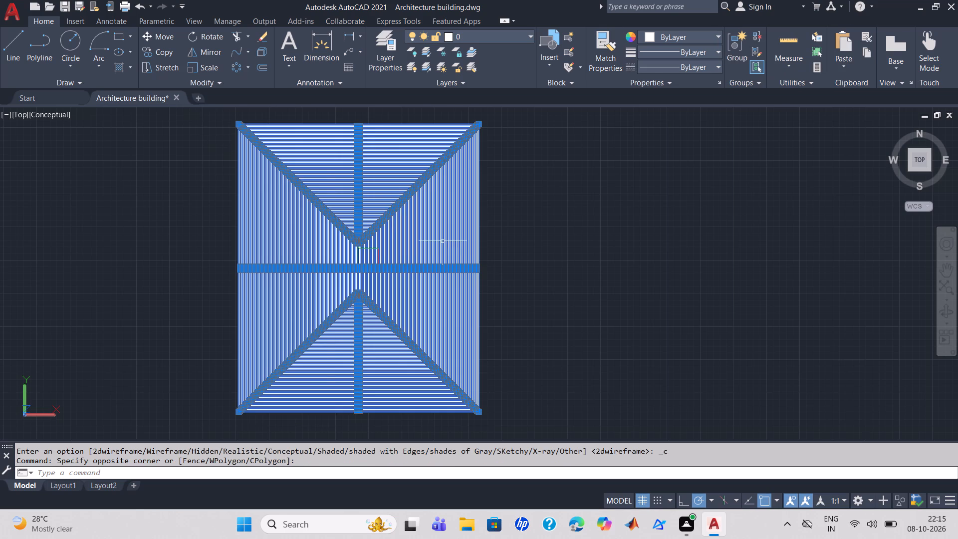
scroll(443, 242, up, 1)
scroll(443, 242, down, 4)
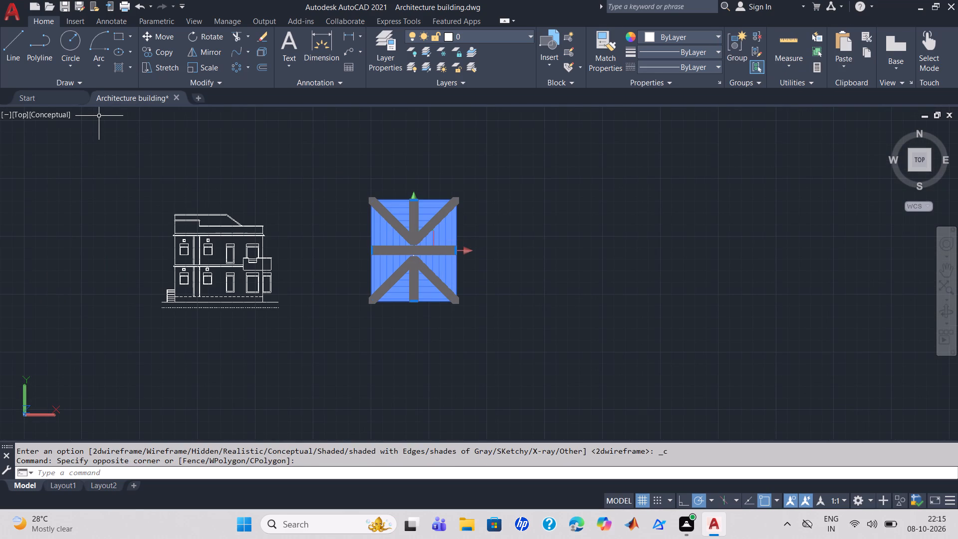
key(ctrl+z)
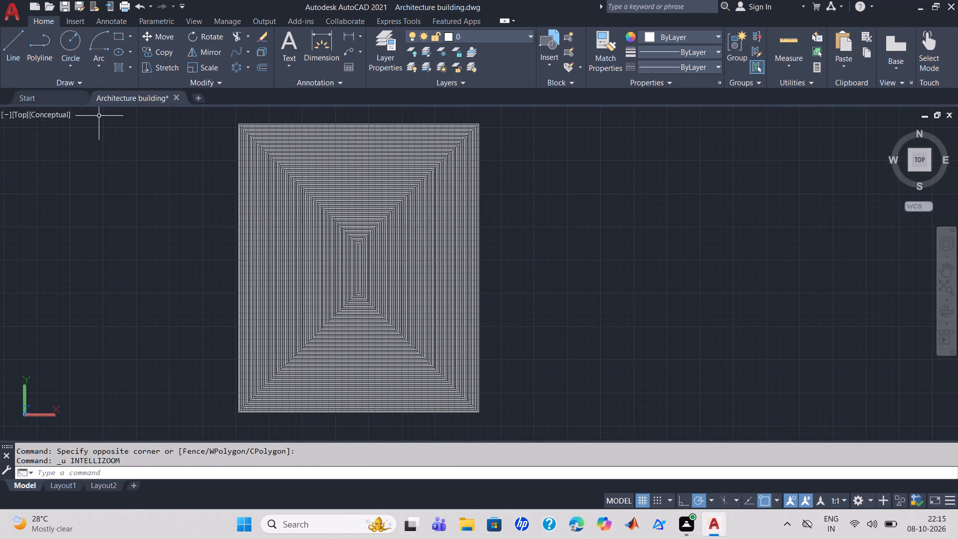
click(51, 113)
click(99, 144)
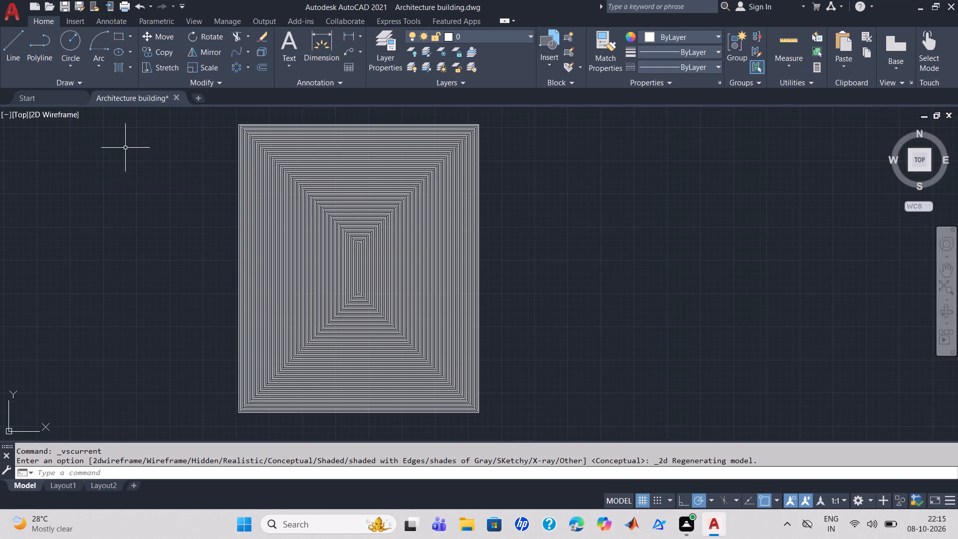
Start a Solid hatch in dark red 153,27,30 and pick a band about midway between the nested rectangles' centre and top edge.
scroll(125, 148, down, 2)
middle_drag(220, 189, 394, 260)
scroll(394, 260, up, 1)
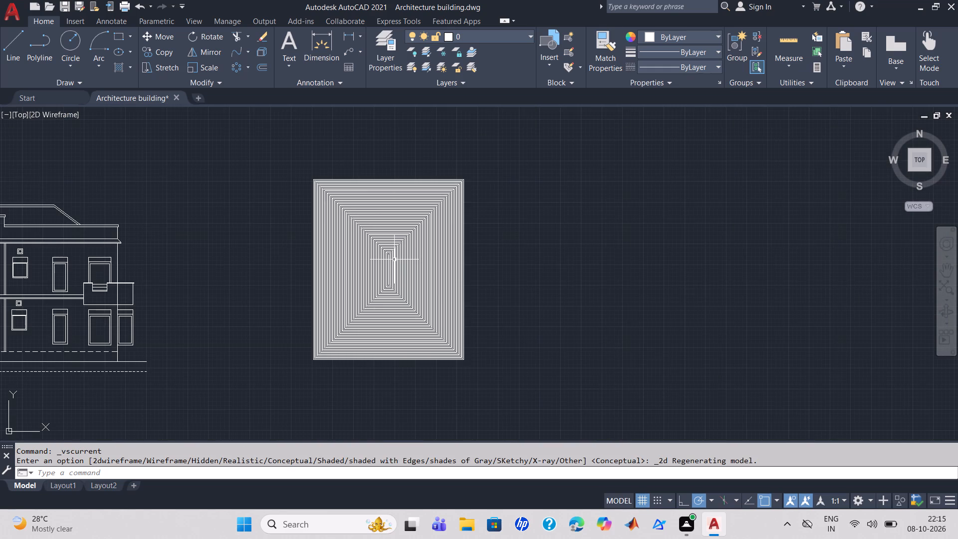
scroll(394, 260, up, 1)
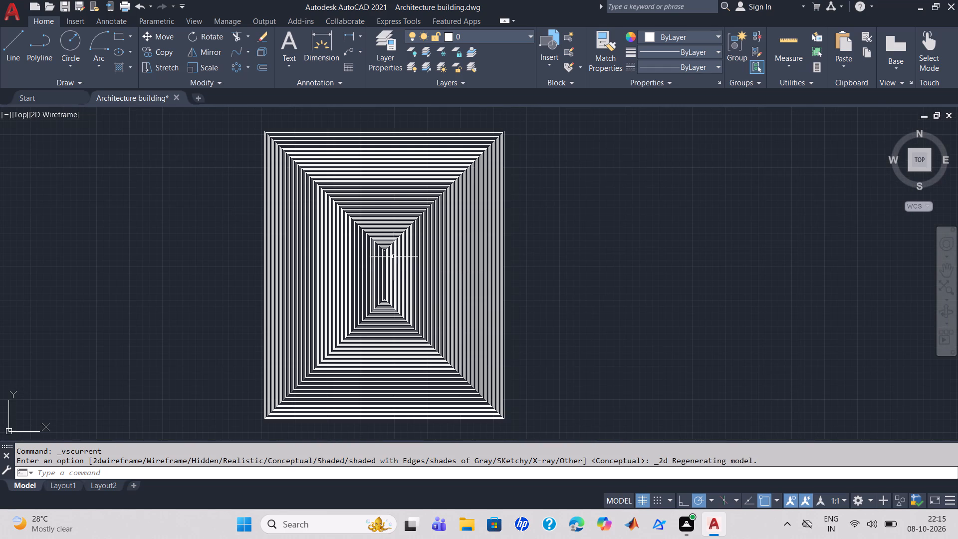
key(h)
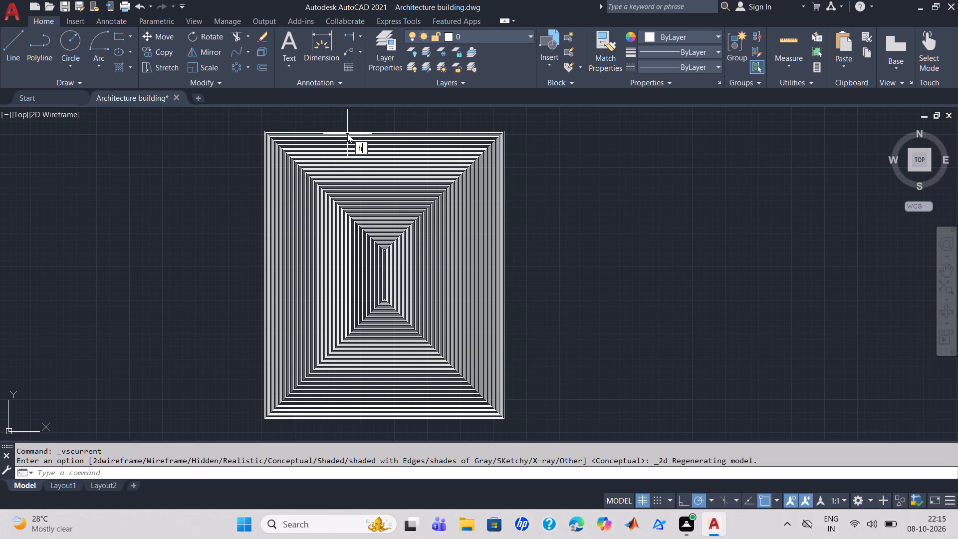
key(Return)
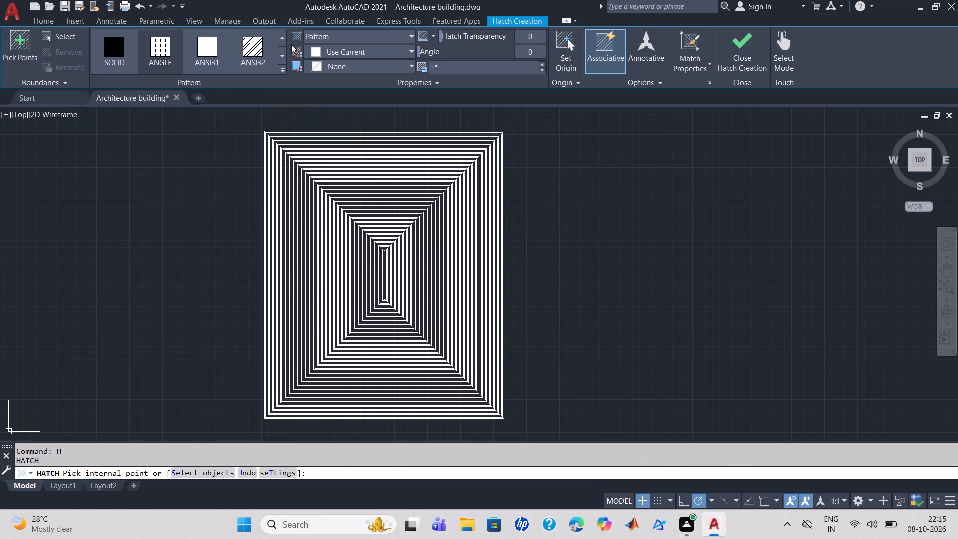
click(412, 55)
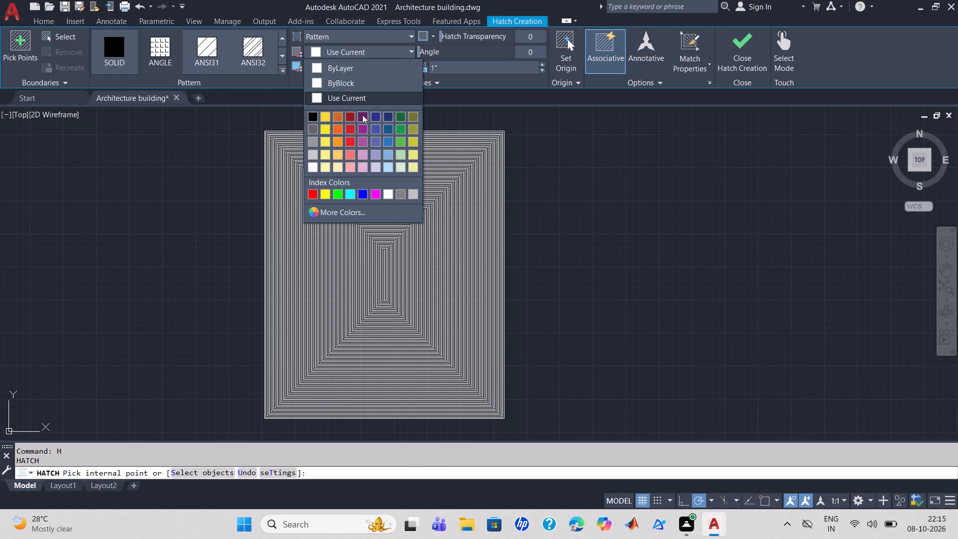
click(350, 118)
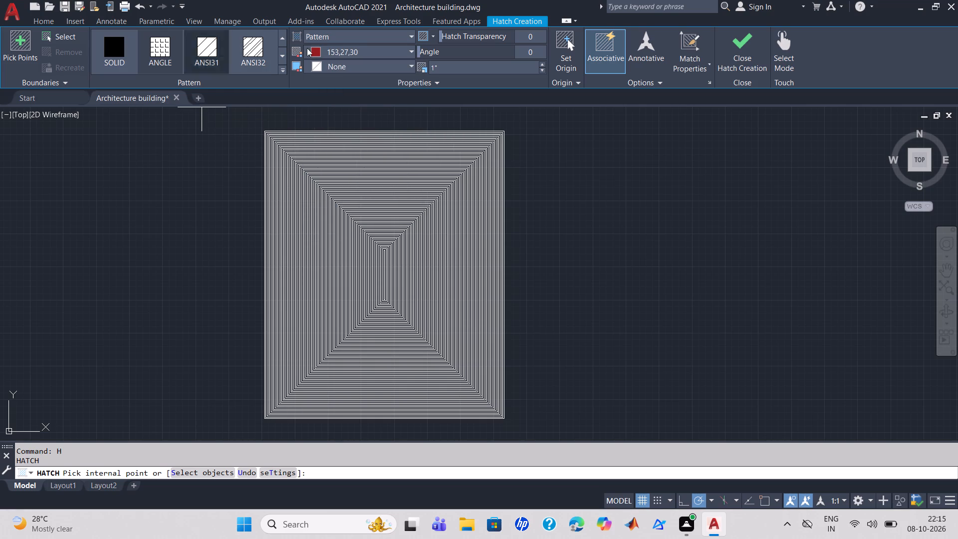
click(409, 36)
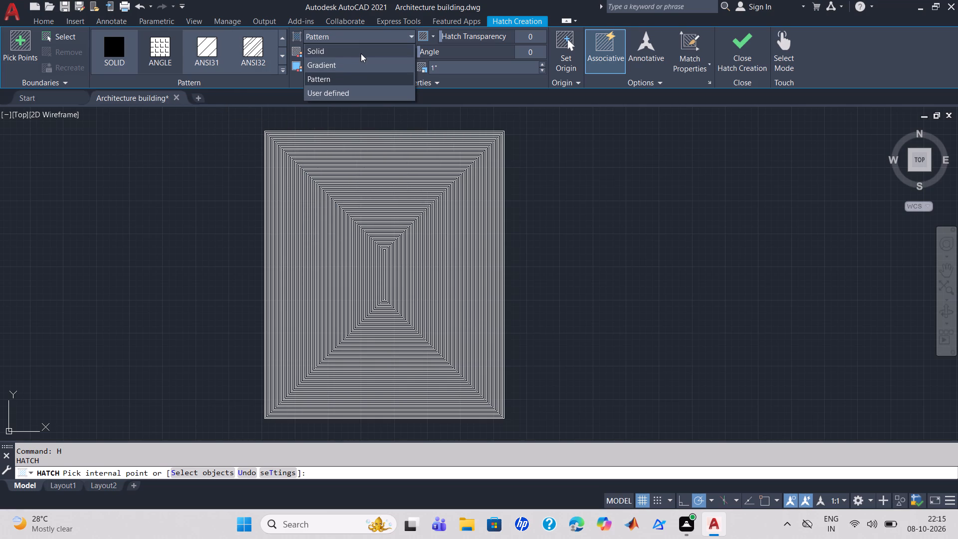
click(361, 53)
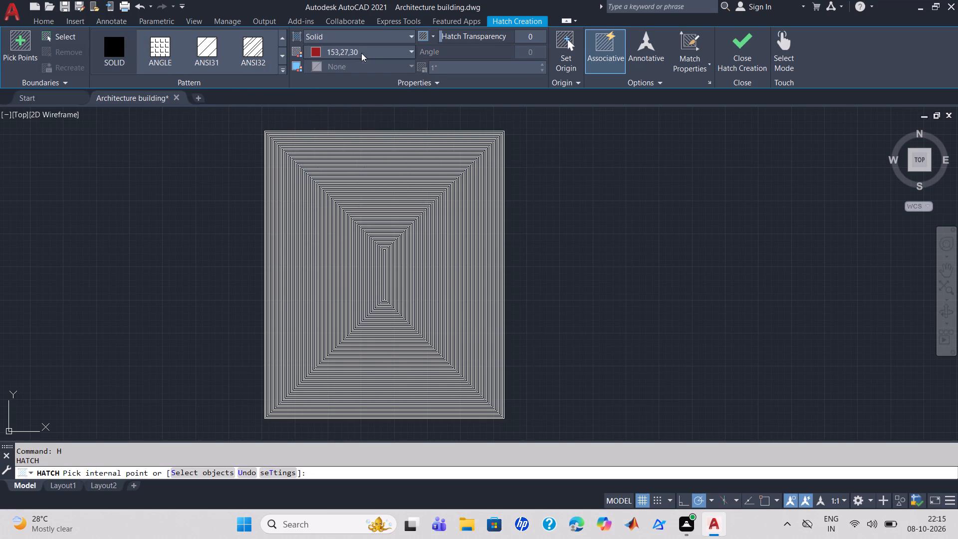
click(377, 188)
click(383, 170)
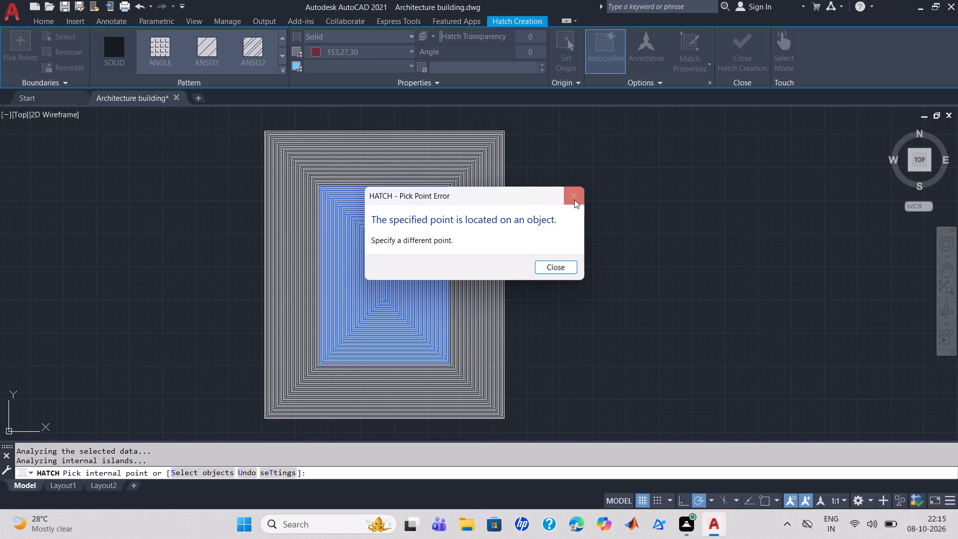
click(575, 199)
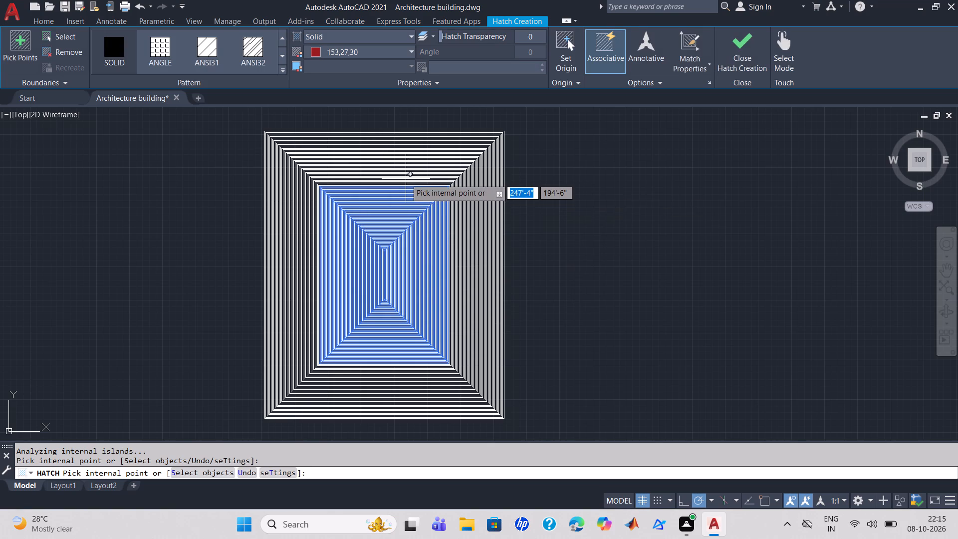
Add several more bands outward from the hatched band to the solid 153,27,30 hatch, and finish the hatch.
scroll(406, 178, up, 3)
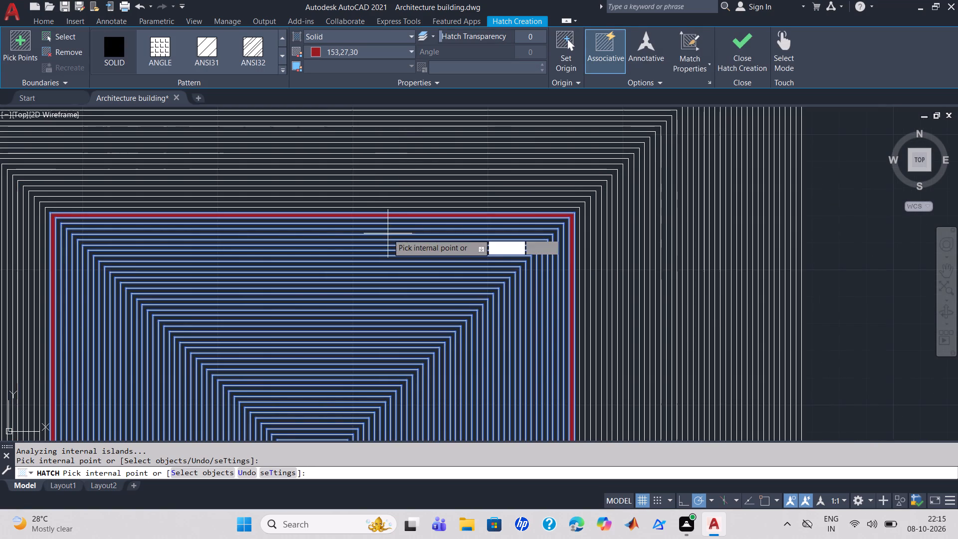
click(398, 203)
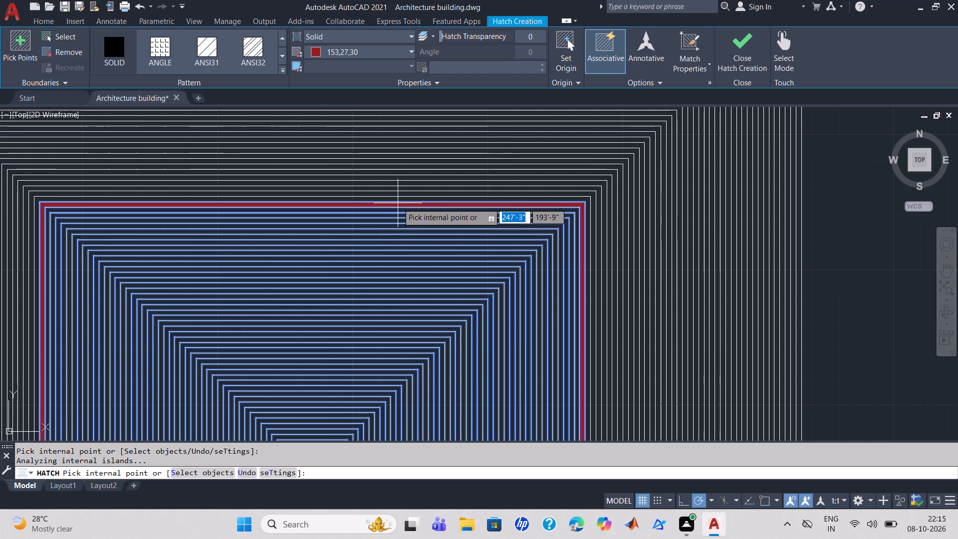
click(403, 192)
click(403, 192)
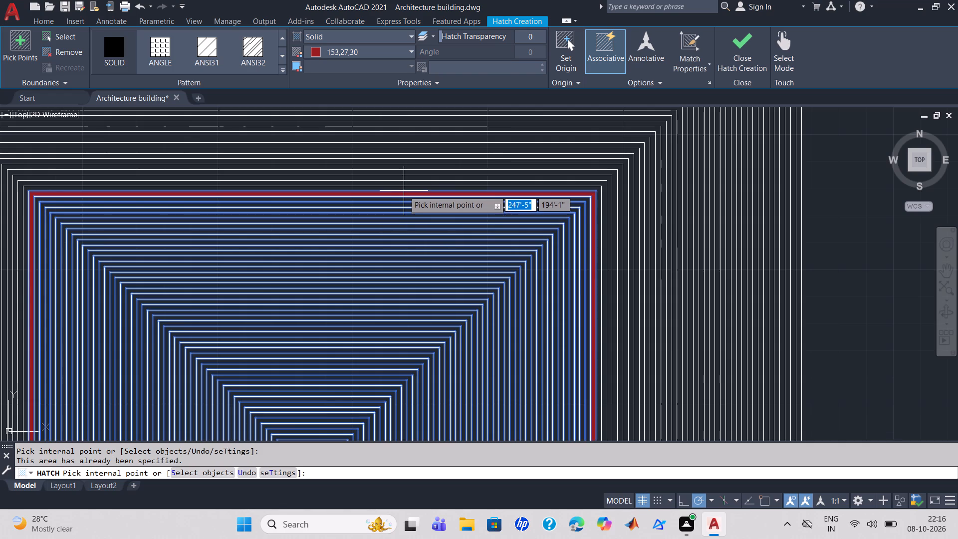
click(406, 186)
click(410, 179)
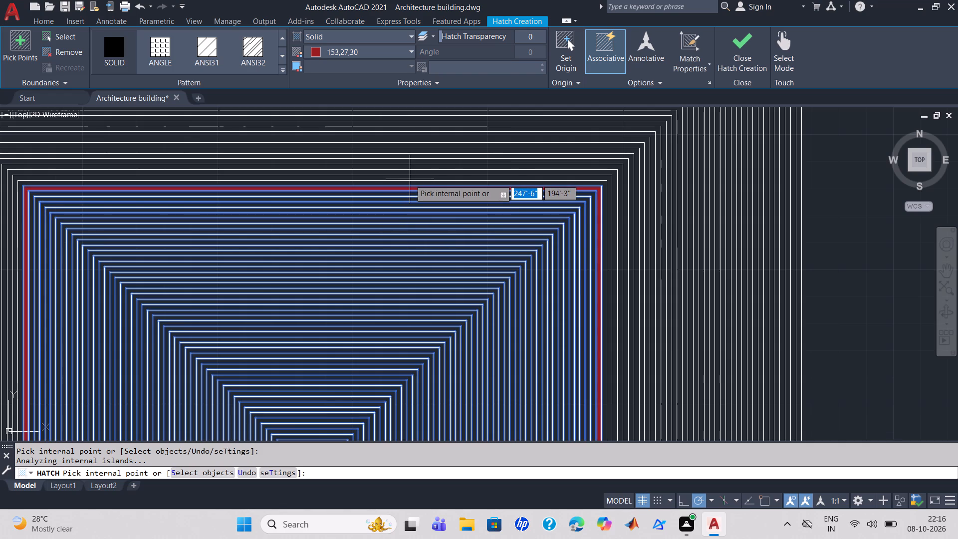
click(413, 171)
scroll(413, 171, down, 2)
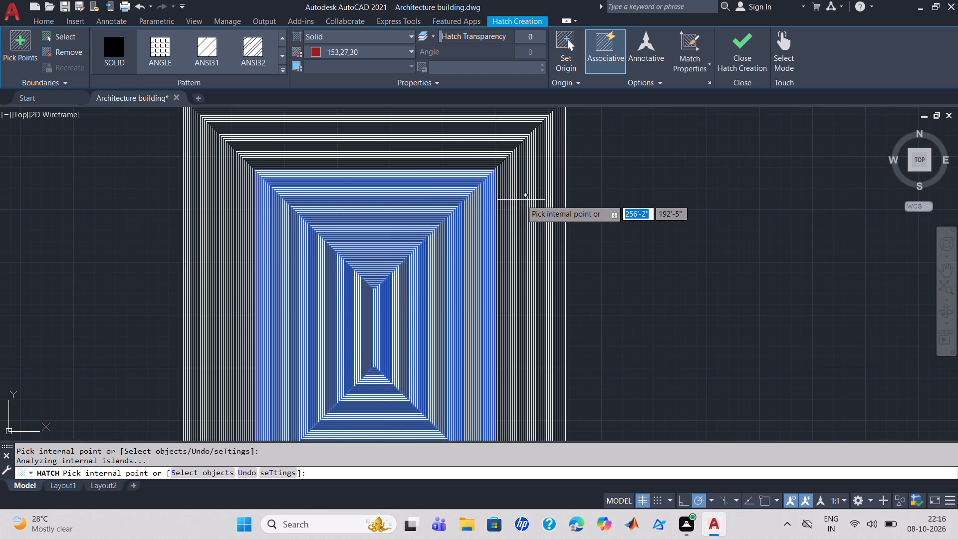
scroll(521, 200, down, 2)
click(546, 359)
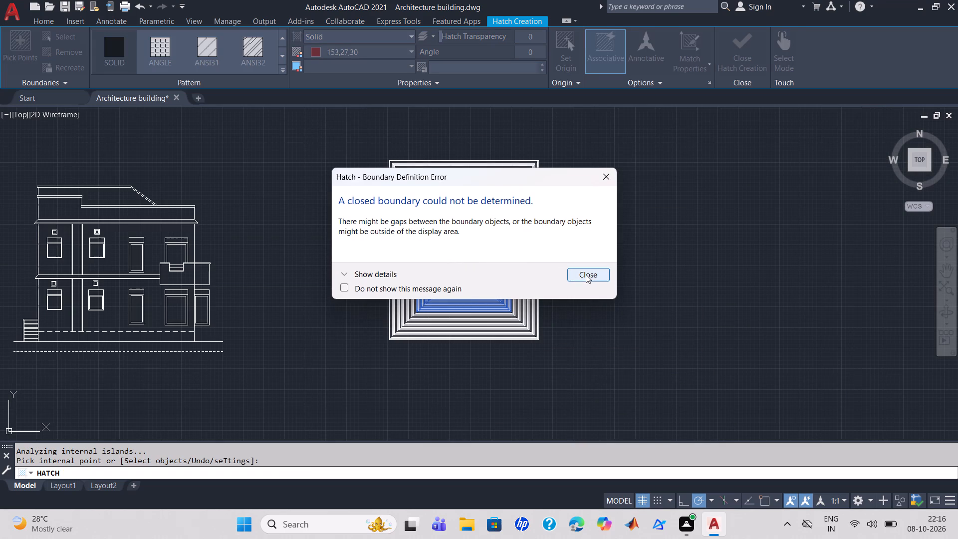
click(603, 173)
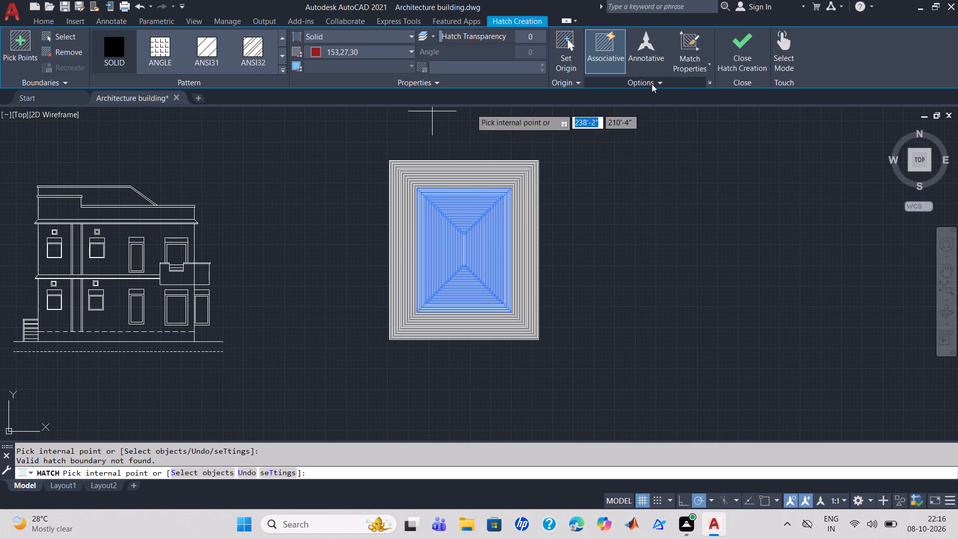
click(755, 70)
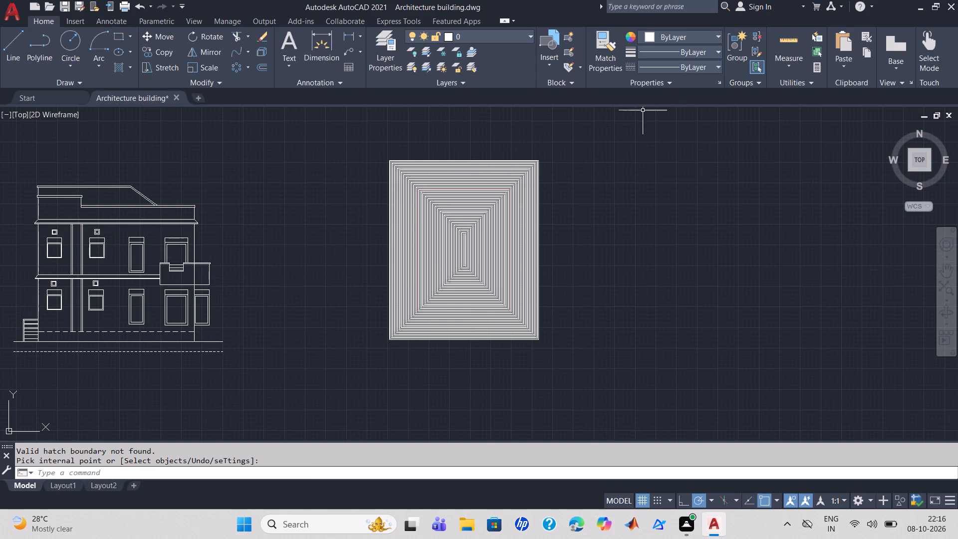
Examine the dark red hatched bands in the nested rectangles at close and distant zoom.
scroll(515, 171, up, 4)
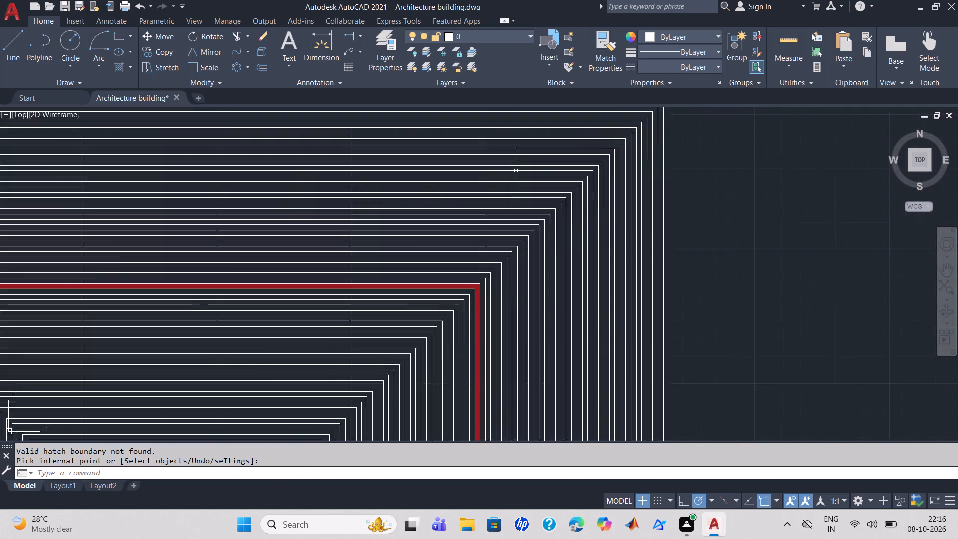
scroll(516, 171, up, 1)
scroll(516, 171, down, 7)
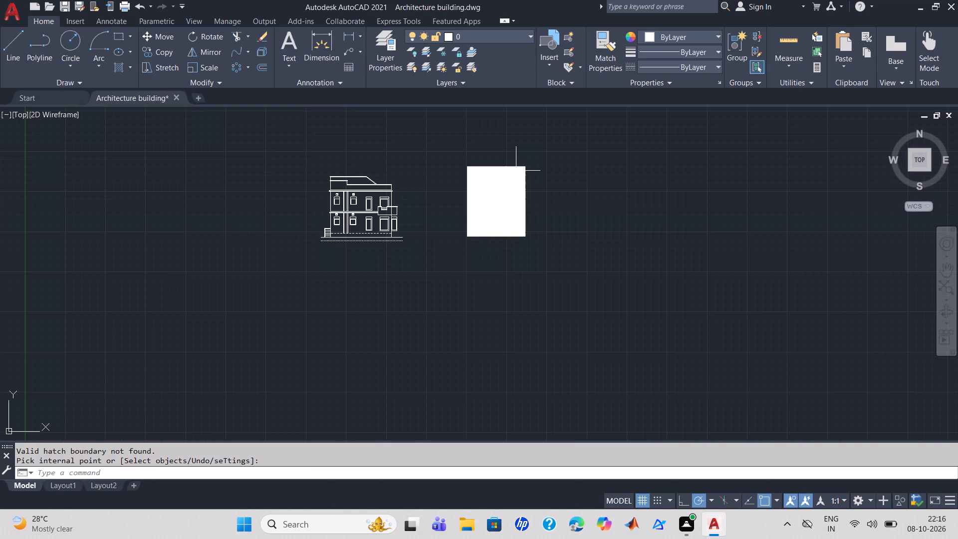
scroll(516, 171, up, 3)
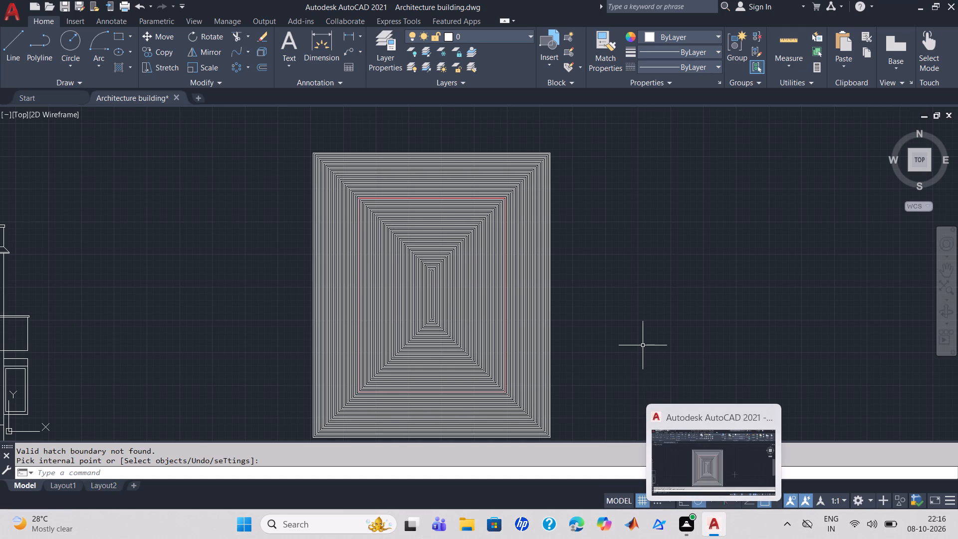
Erase all the nested rectangles and their hatch beside the house elevation.
click(601, 331)
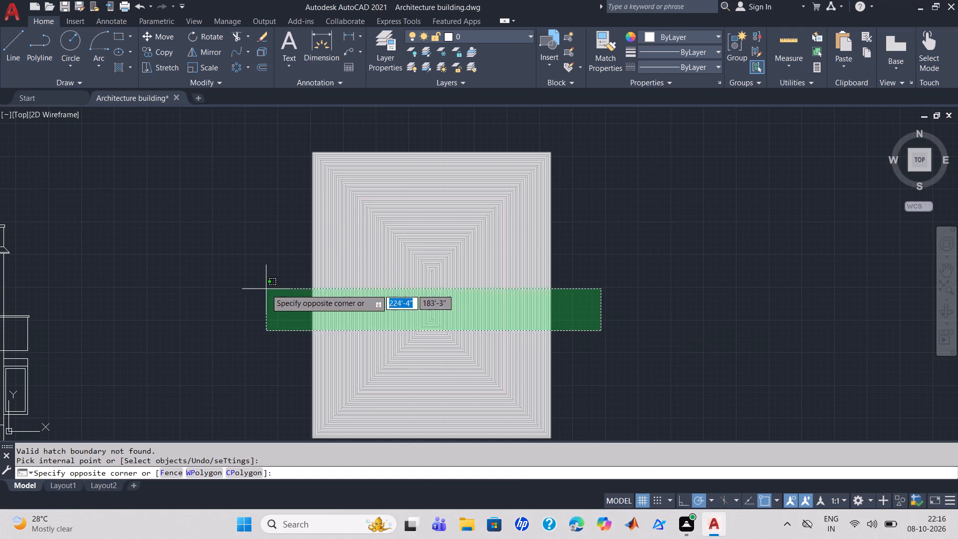
click(248, 290)
key(Home)
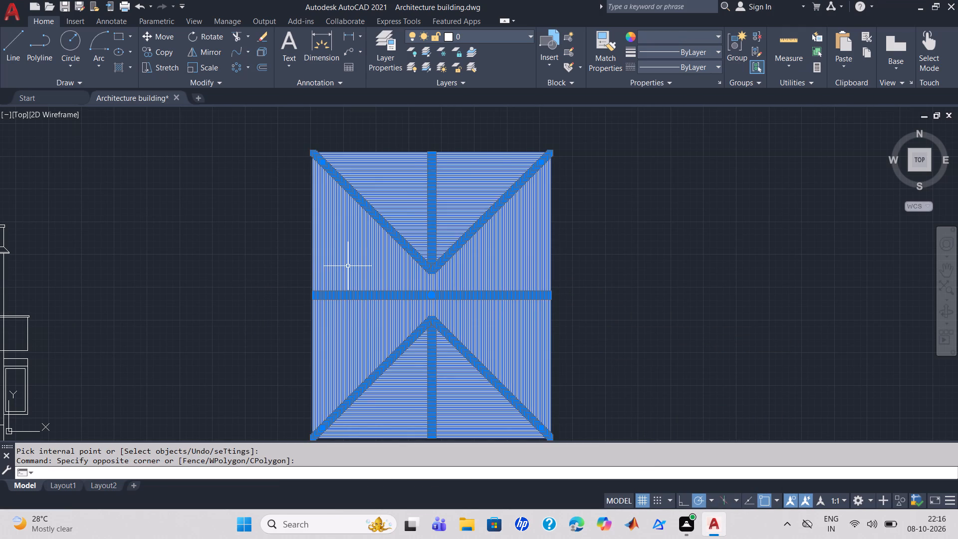
key(Delete)
scroll(448, 274, down, 3)
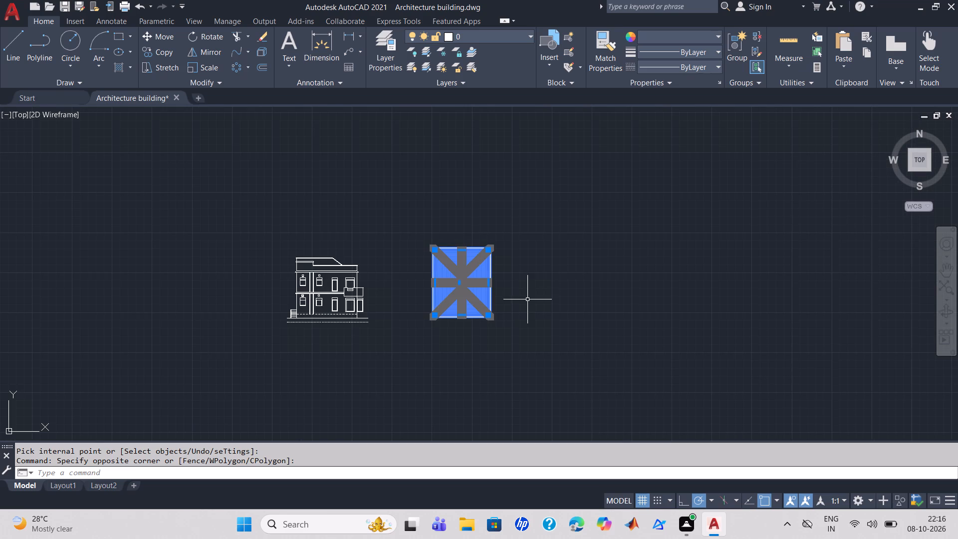
key(Escape)
click(495, 366)
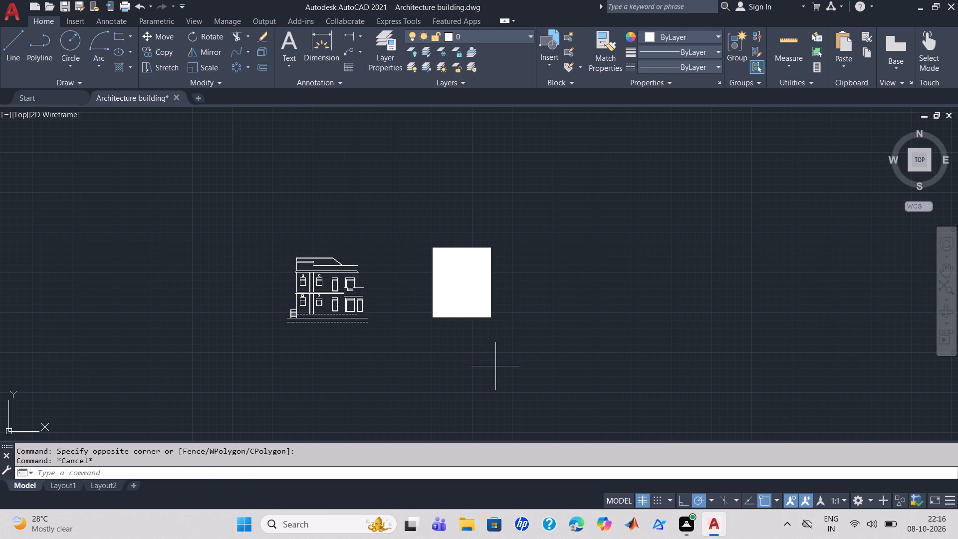
click(424, 232)
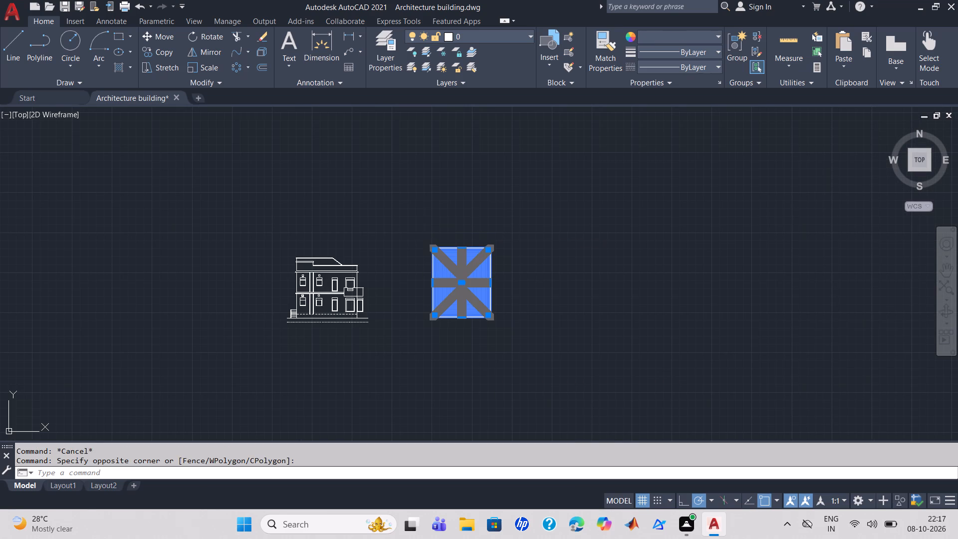
key(Delete)
Draw a circle with a radius of about 17'-8" in the empty space beside the house elevation.
scroll(477, 248, up, 3)
middle_drag(405, 282, 744, 174)
middle_drag(569, 298, 676, 248)
scroll(676, 249, down, 1)
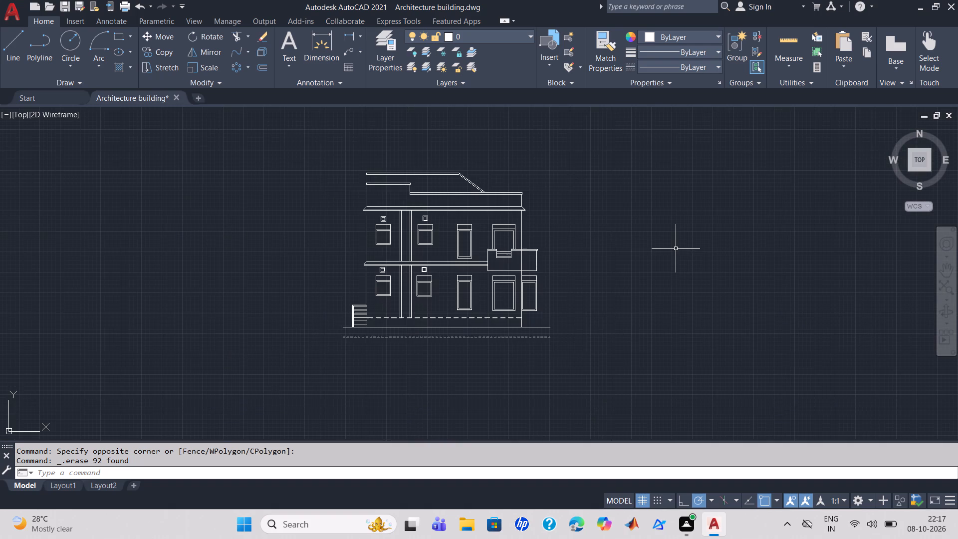
scroll(675, 249, up, 1)
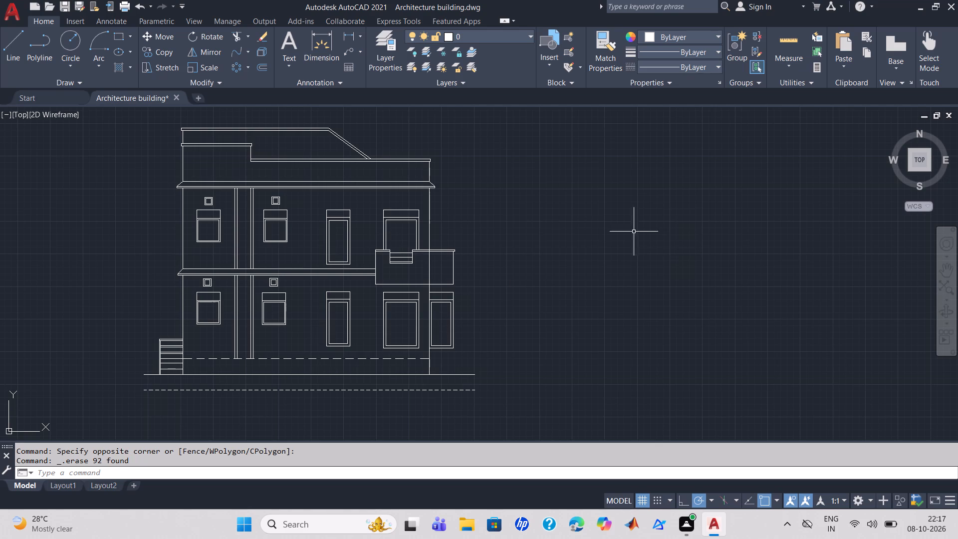
middle_drag(564, 235, 593, 233)
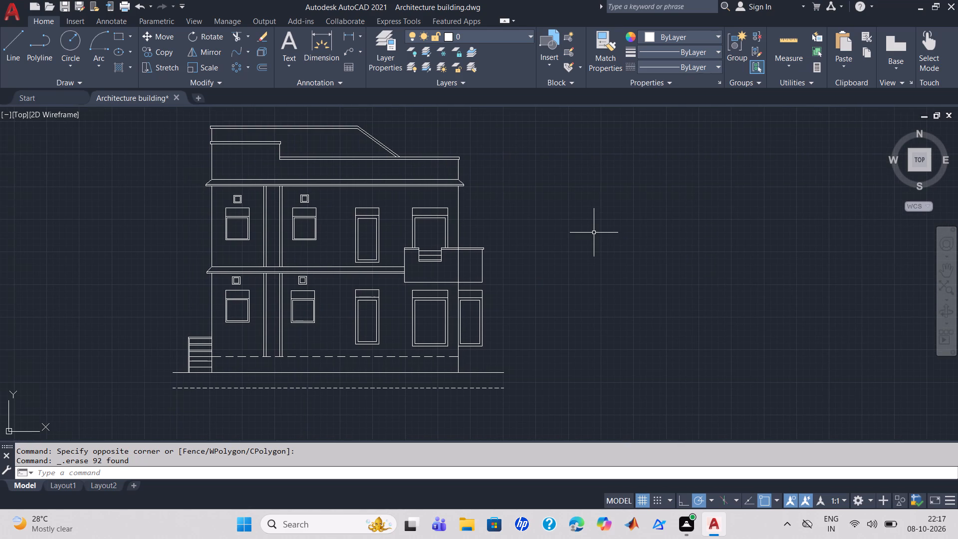
scroll(594, 232, up, 1)
scroll(593, 230, down, 2)
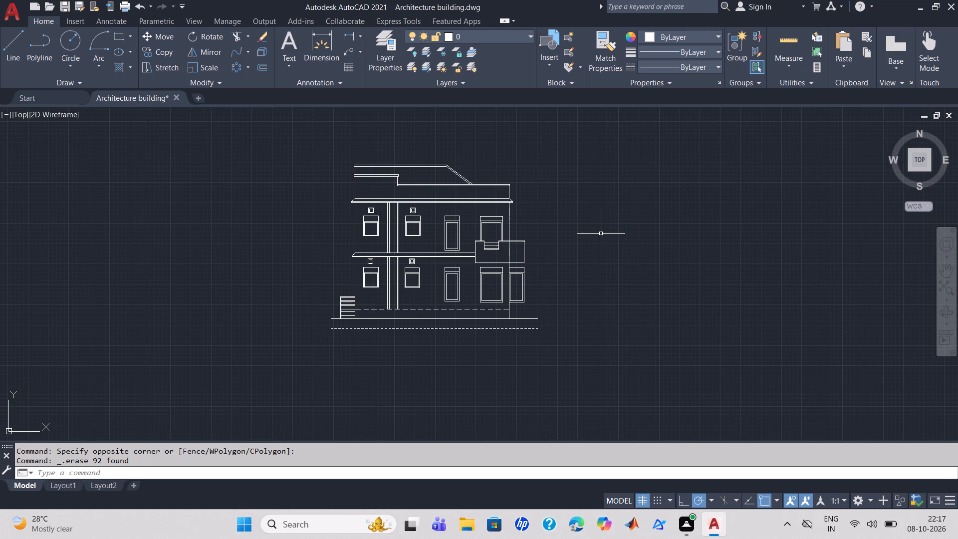
middle_drag(601, 234, 260, 236)
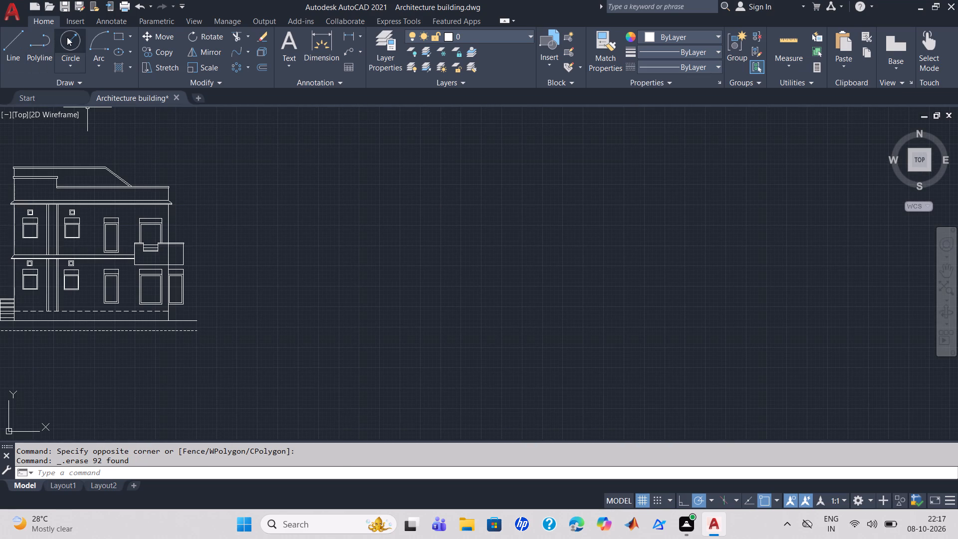
click(67, 36)
click(410, 174)
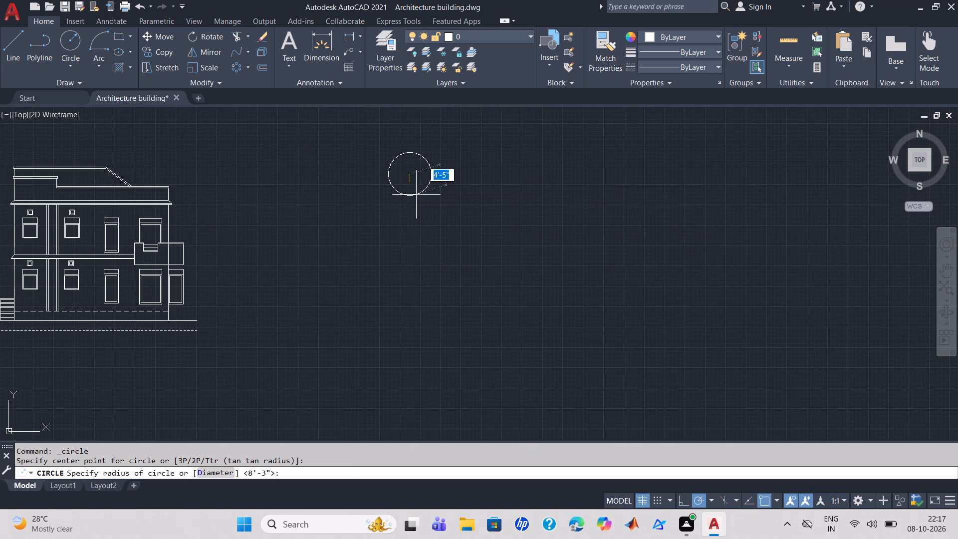
click(460, 245)
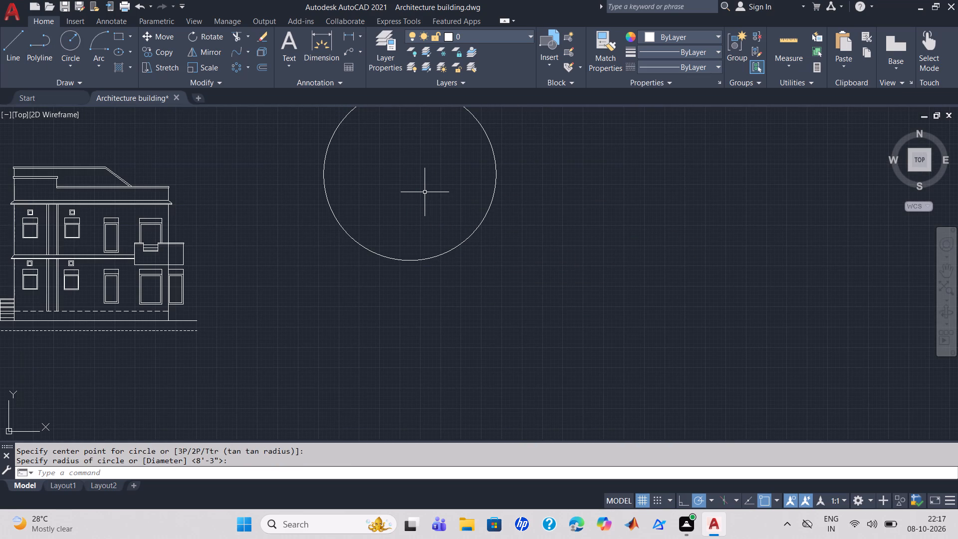
Offset the circle inward by 2", and offset the new inner circle inward by 2" again.
middle_drag(425, 192, 402, 283)
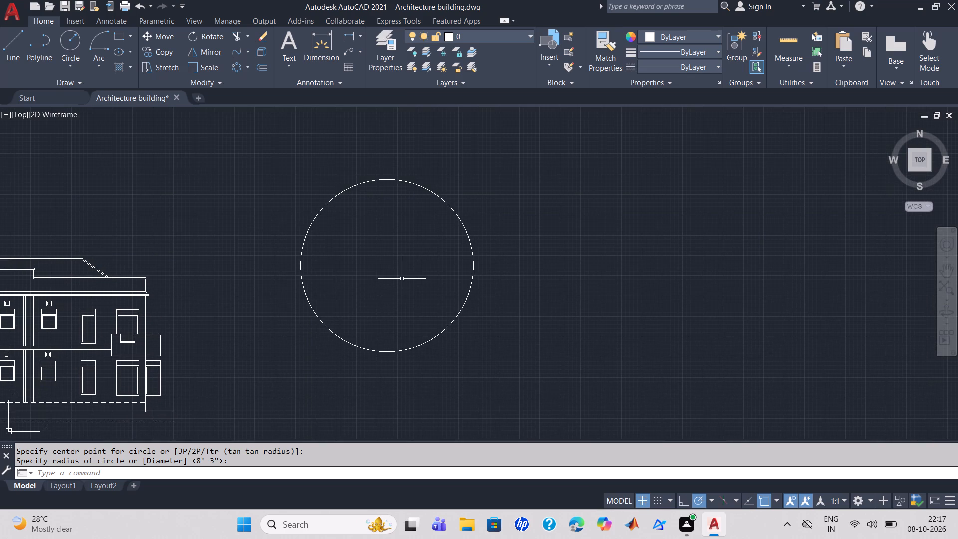
key(o)
key(Return)
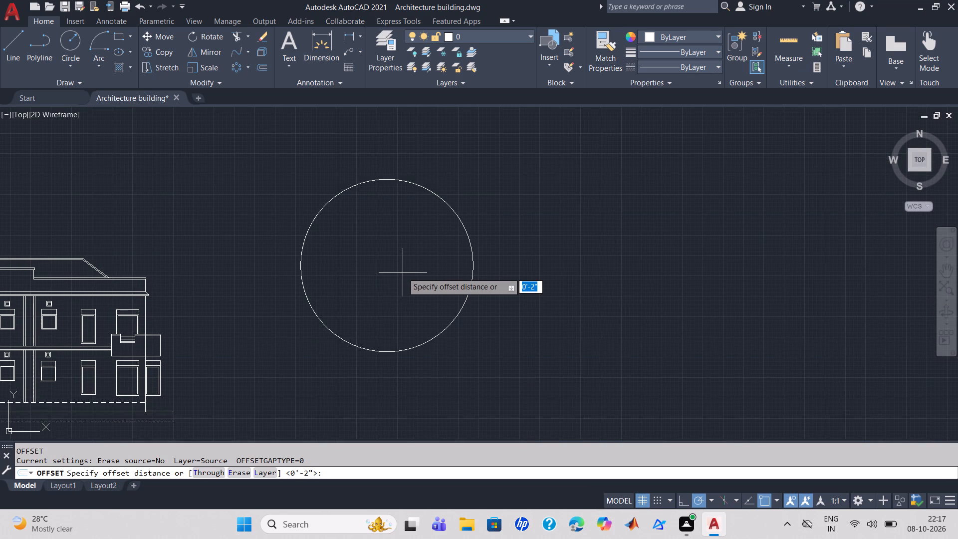
key(2)
key(Return)
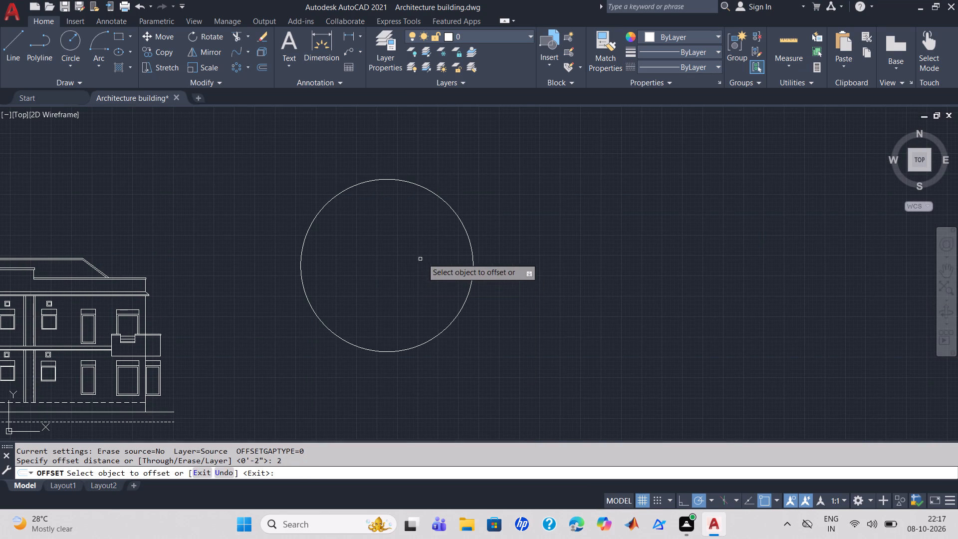
click(467, 237)
click(459, 237)
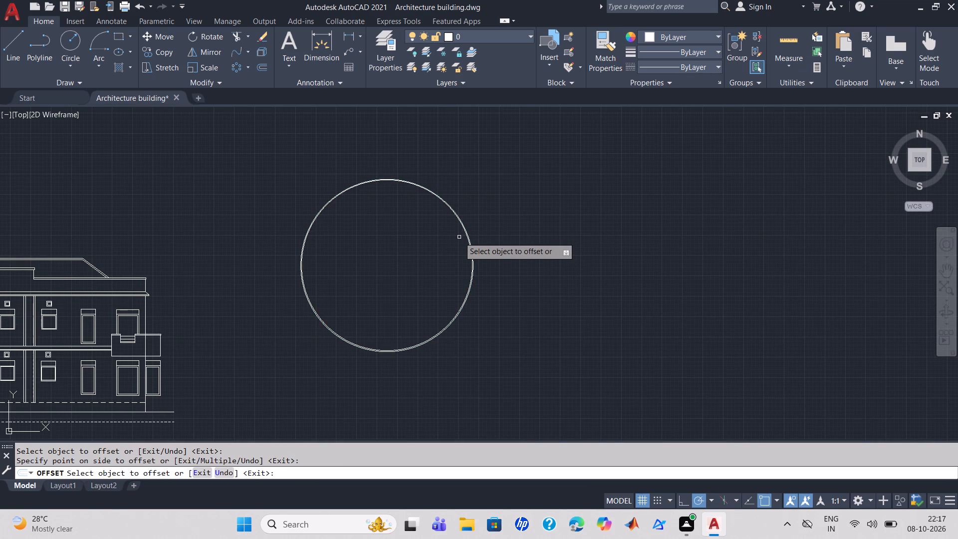
scroll(459, 237, up, 5)
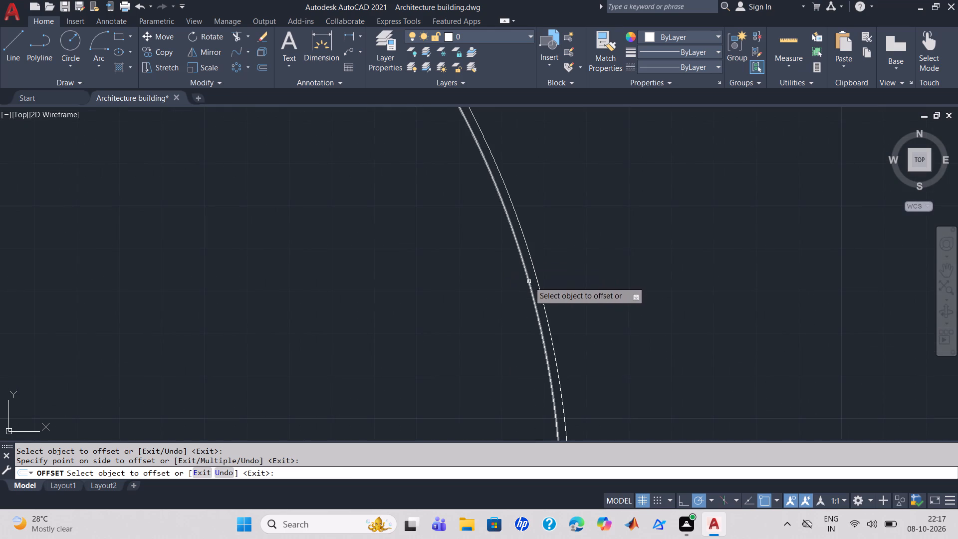
click(528, 282)
click(515, 288)
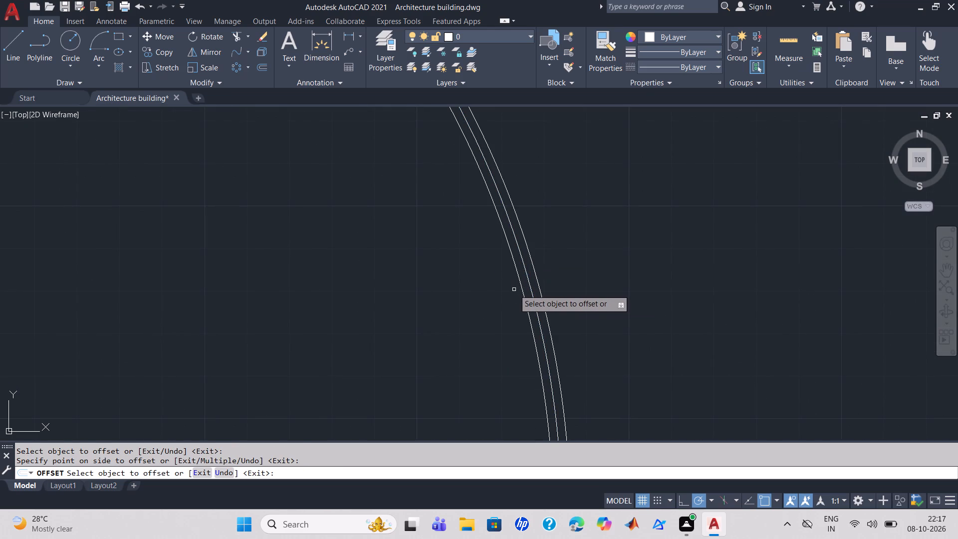
Offset the innermost circle inward repeatedly at 2" spacing with the Multiple option, filling the large circle with concentric circles to its centre.
click(519, 287)
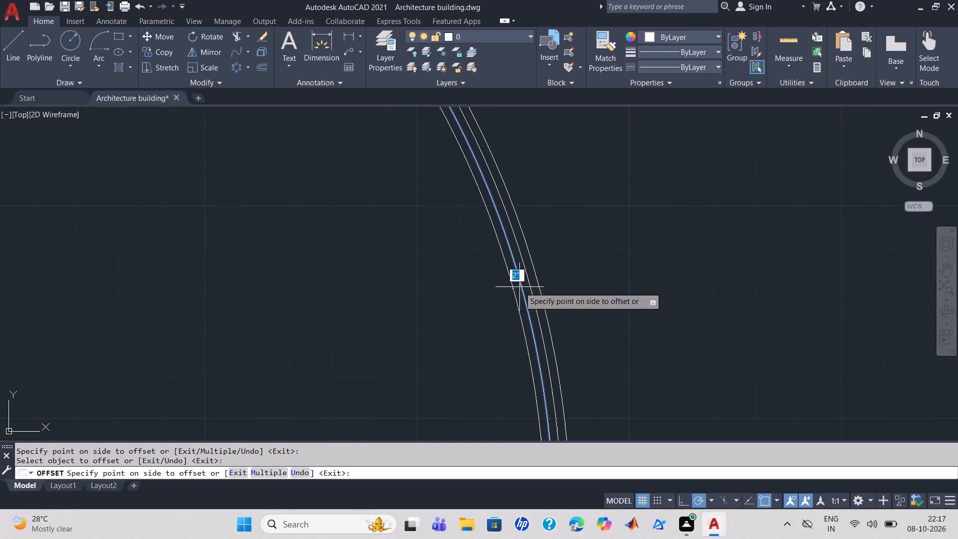
key(m)
key(Return)
click(491, 288)
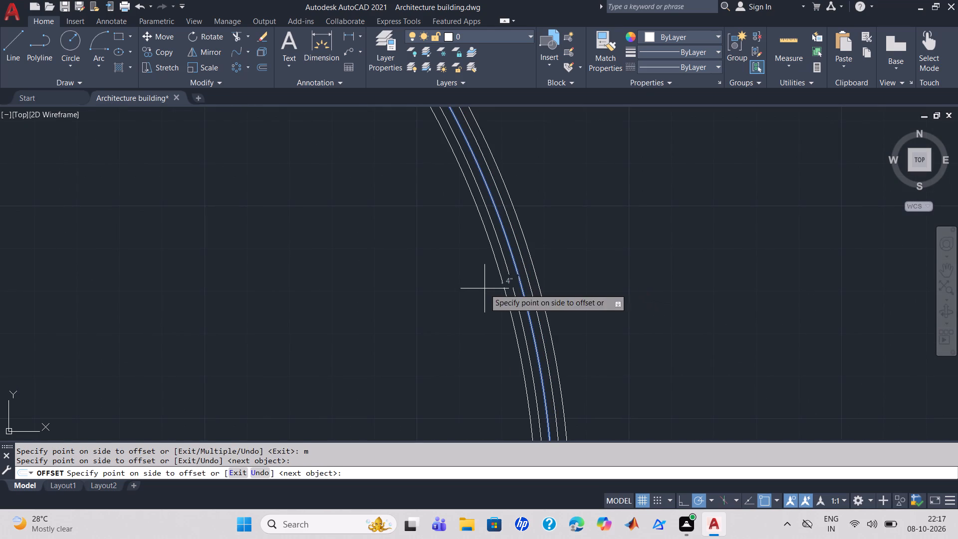
click(479, 289)
click(465, 289)
click(458, 288)
click(443, 288)
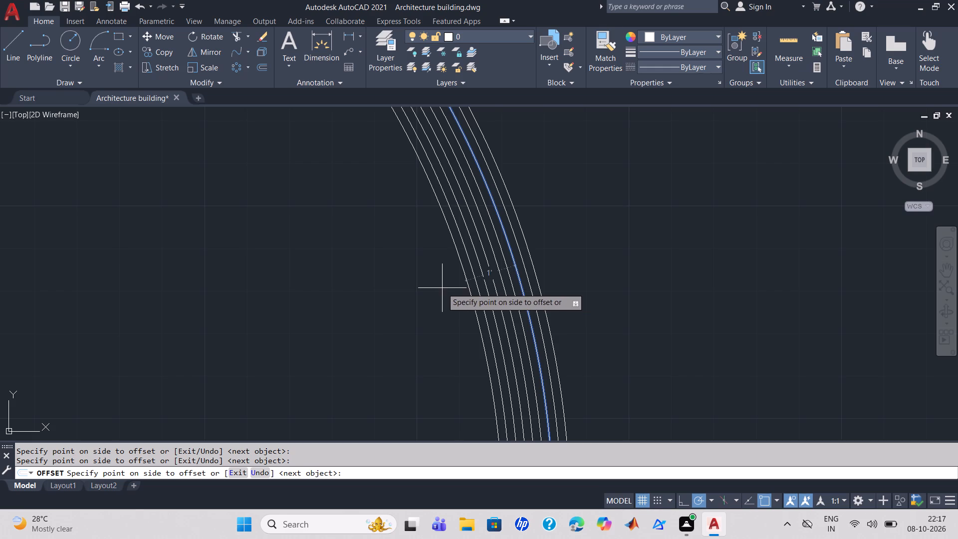
click(422, 291)
click(408, 292)
click(388, 295)
click(377, 299)
click(366, 301)
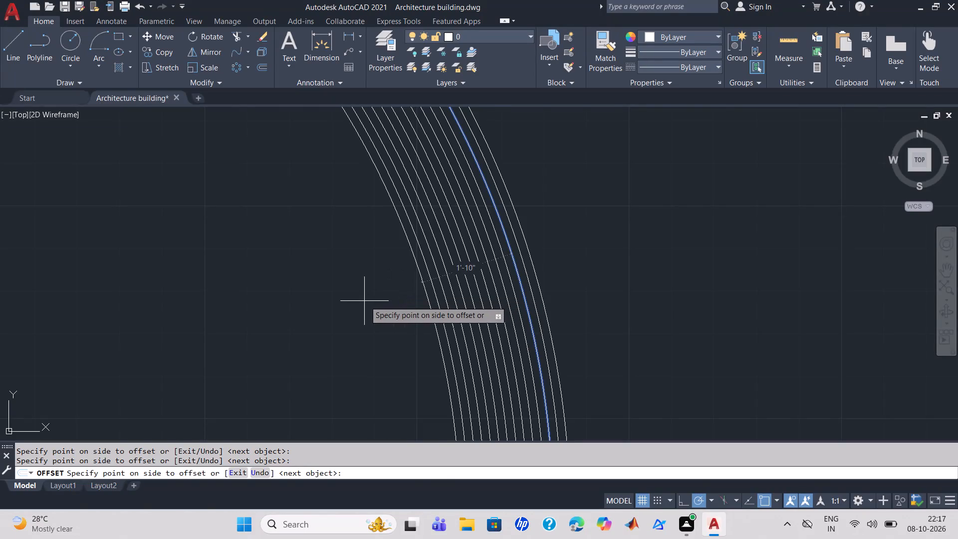
click(362, 301)
double_click(357, 302)
click(334, 307)
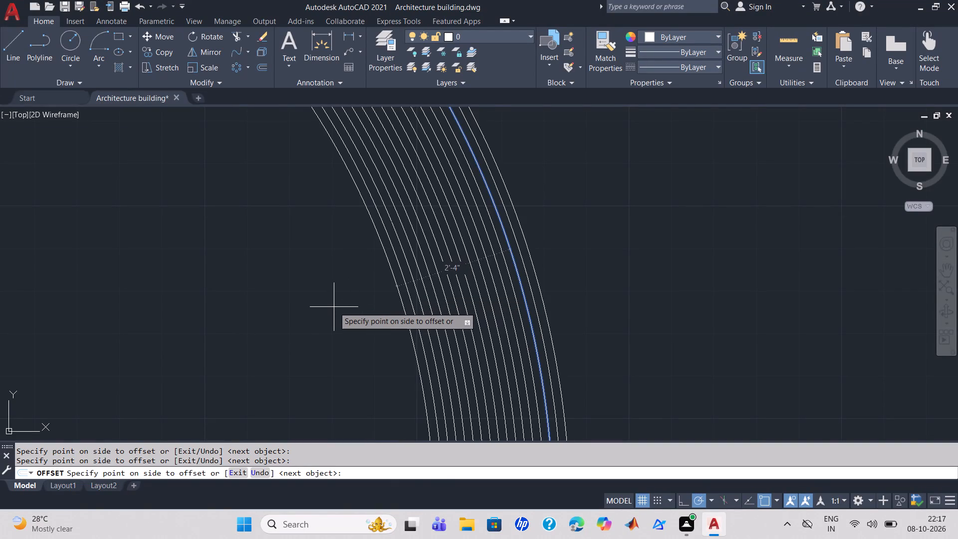
click(334, 307)
click(318, 307)
click(296, 310)
click(286, 311)
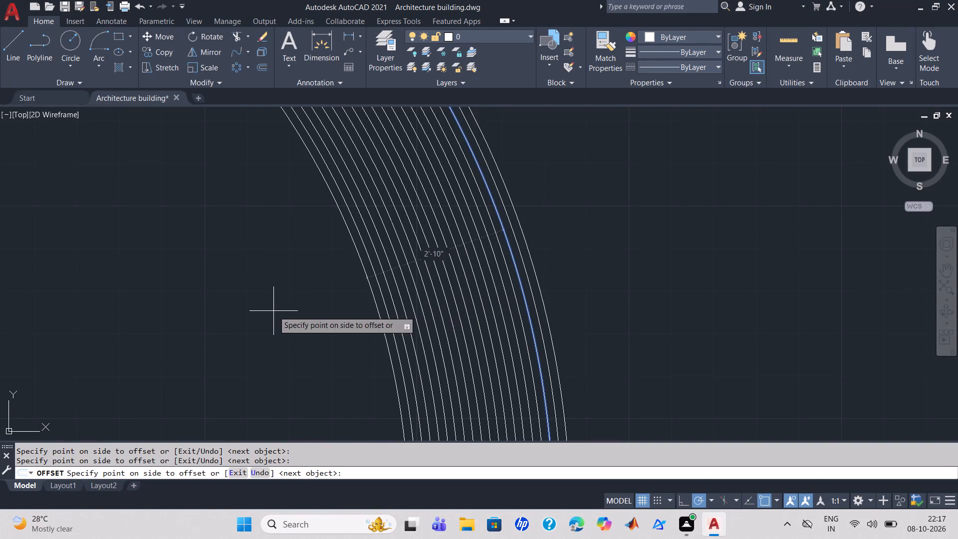
click(273, 311)
click(267, 311)
click(266, 311)
click(266, 311)
click(256, 311)
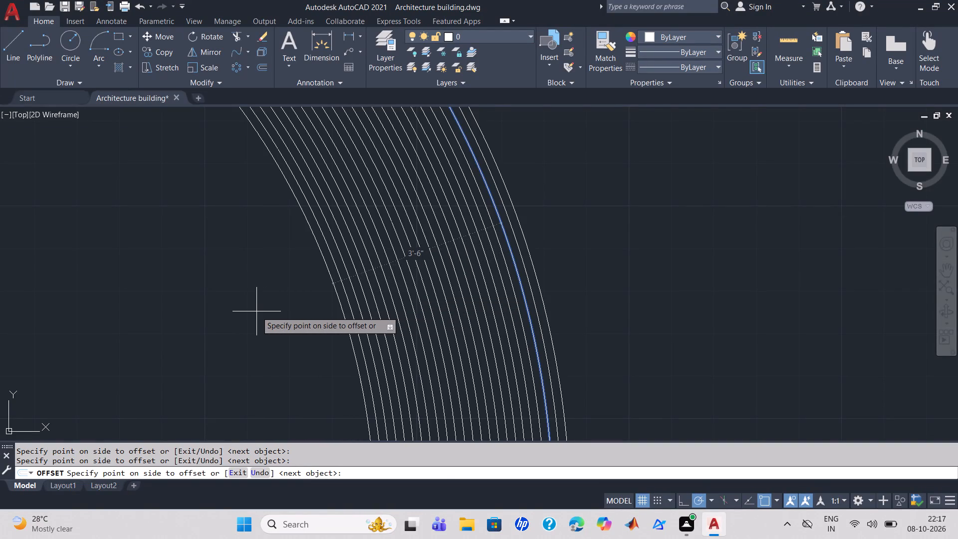
click(256, 311)
click(245, 311)
click(235, 311)
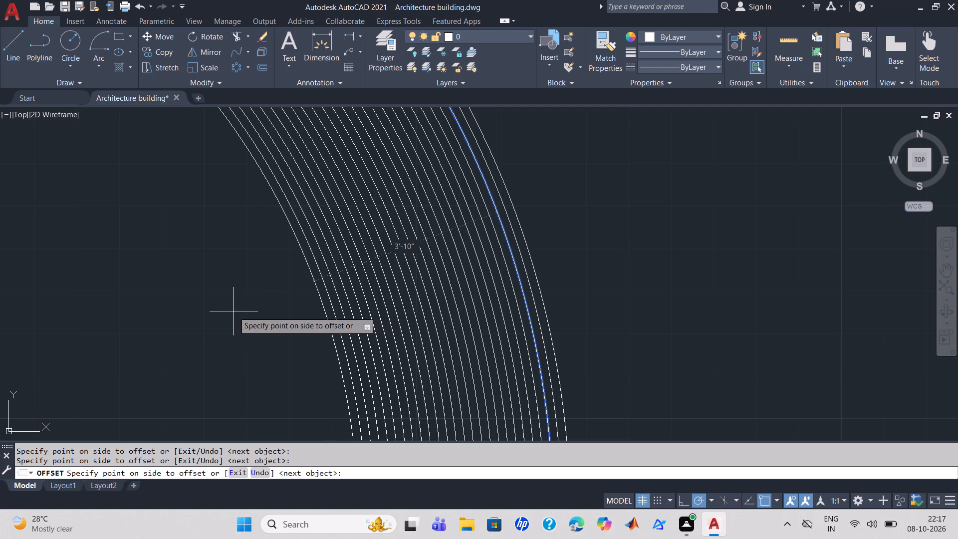
click(234, 311)
click(232, 311)
click(232, 311)
click(232, 311)
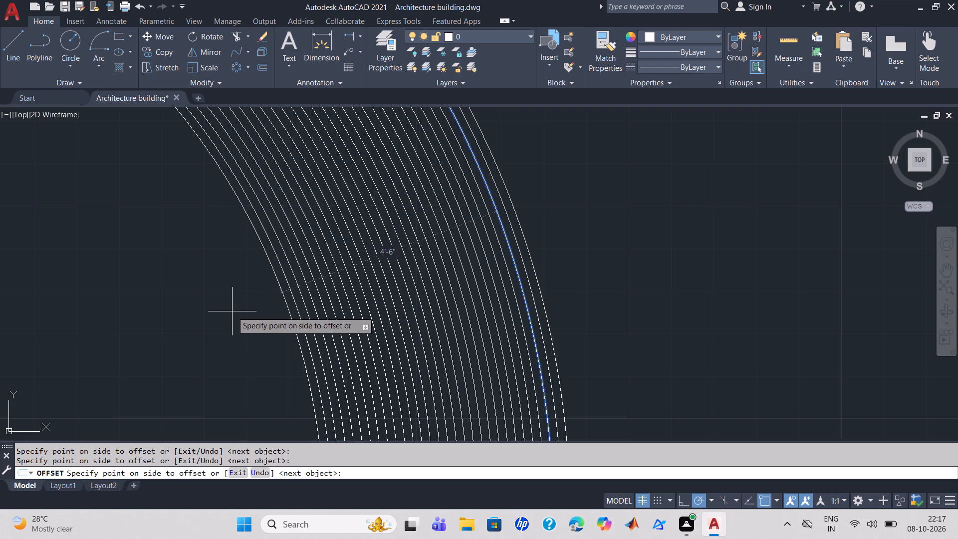
click(232, 311)
click(231, 311)
click(231, 311)
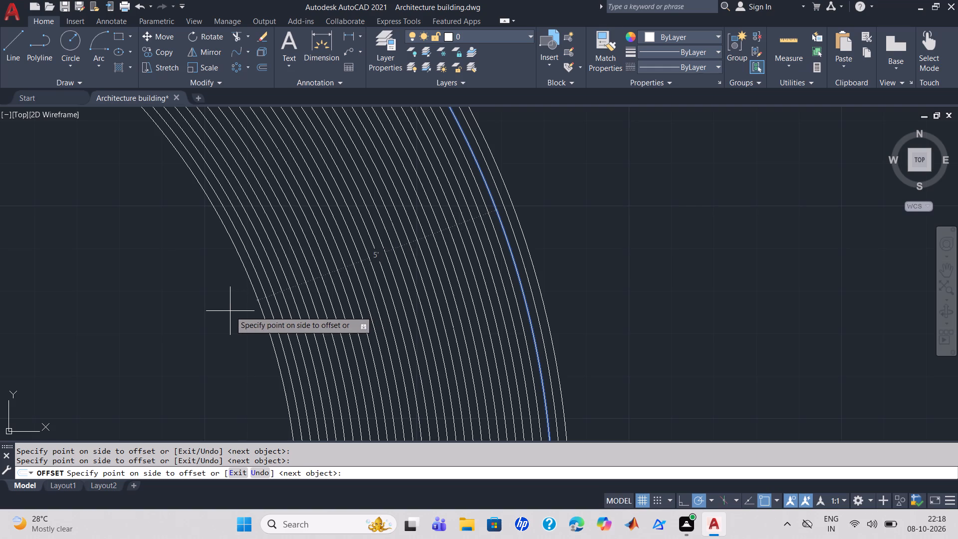
click(230, 311)
click(228, 310)
click(217, 309)
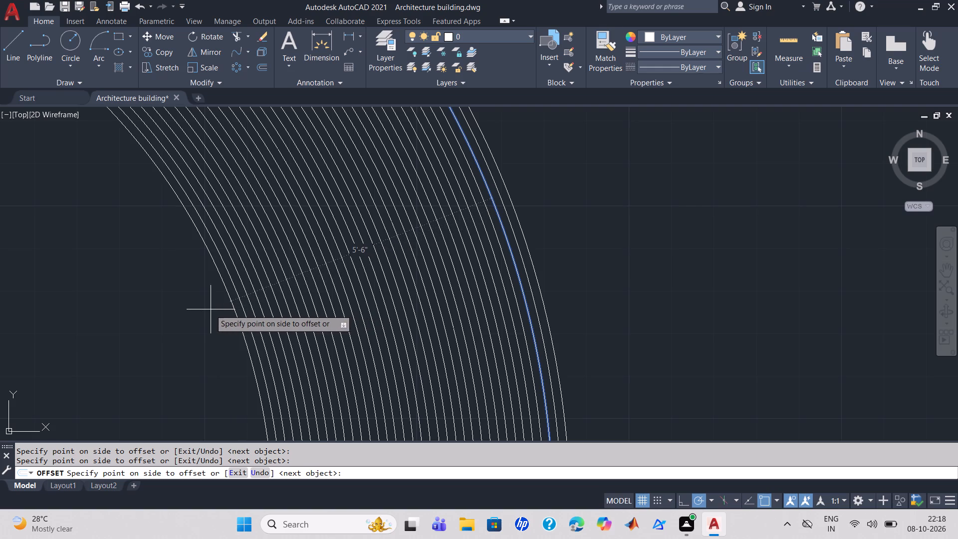
click(206, 310)
click(201, 311)
click(196, 312)
click(192, 313)
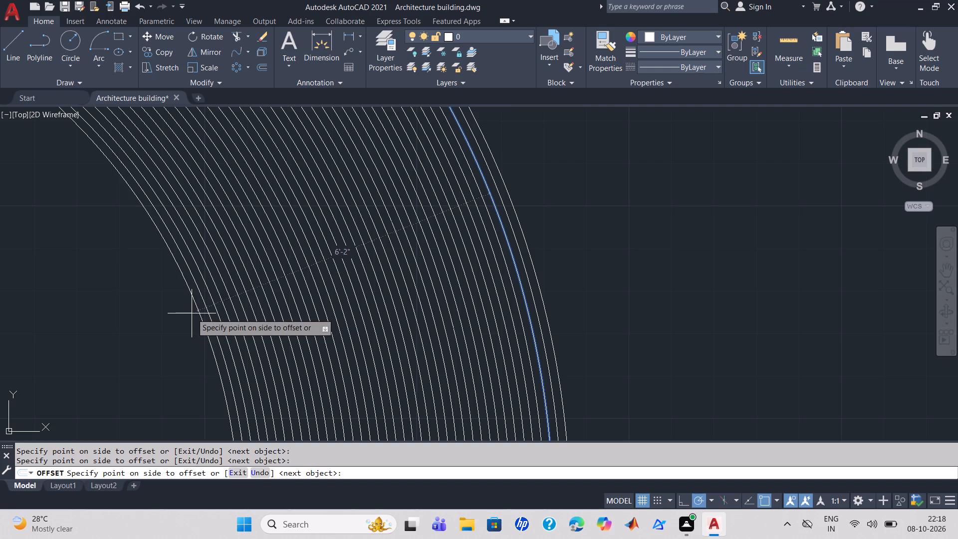
click(184, 315)
click(182, 316)
click(168, 318)
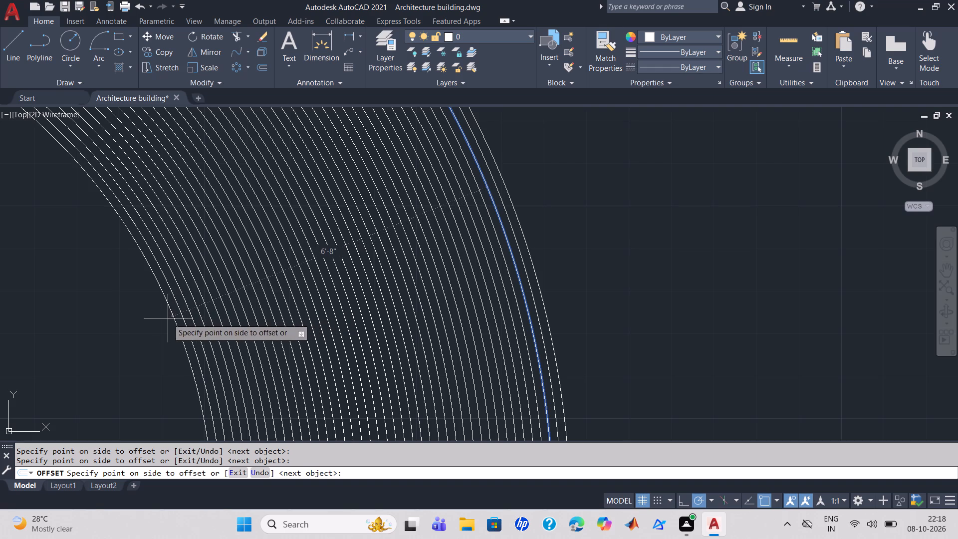
click(154, 323)
click(141, 326)
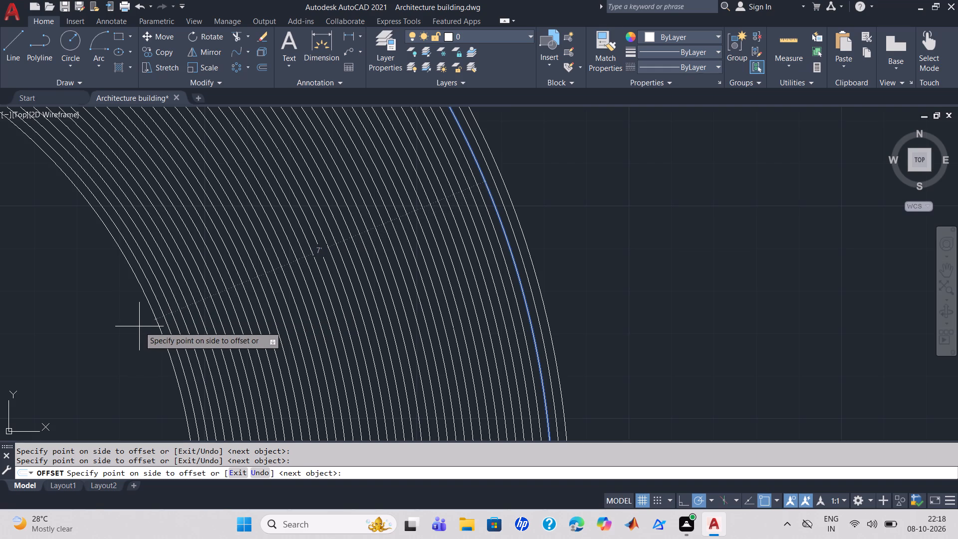
middle_drag(139, 326, 337, 230)
click(306, 246)
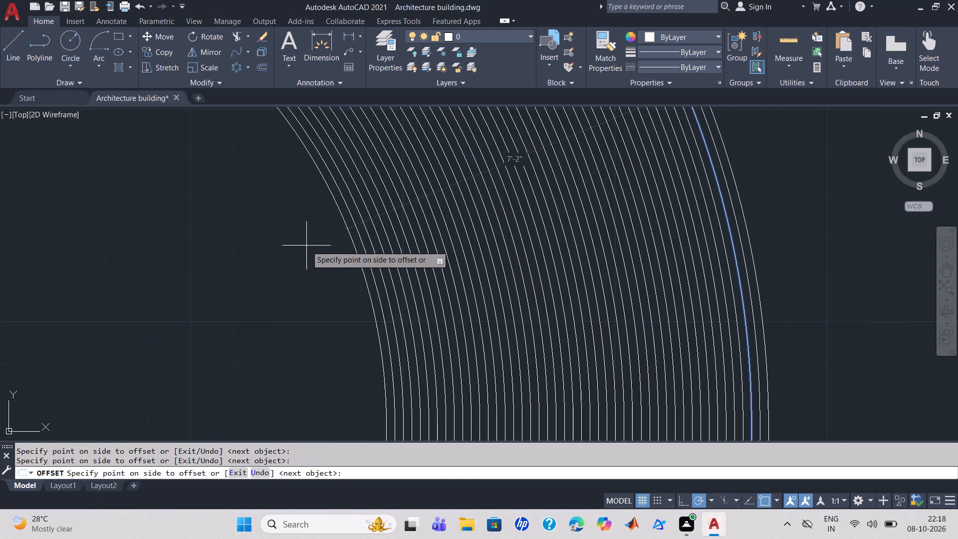
click(306, 246)
click(306, 246)
click(306, 246)
click(306, 246)
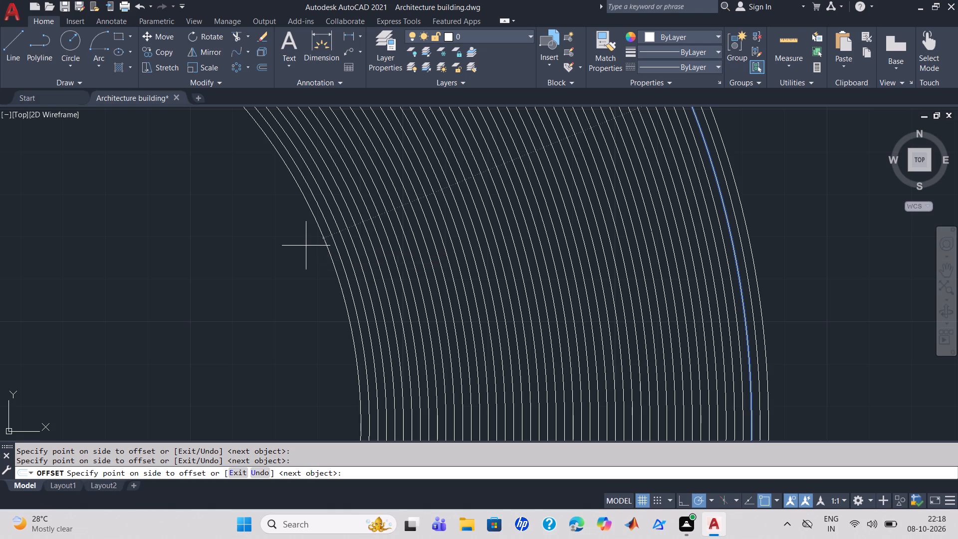
click(306, 246)
click(304, 245)
click(293, 247)
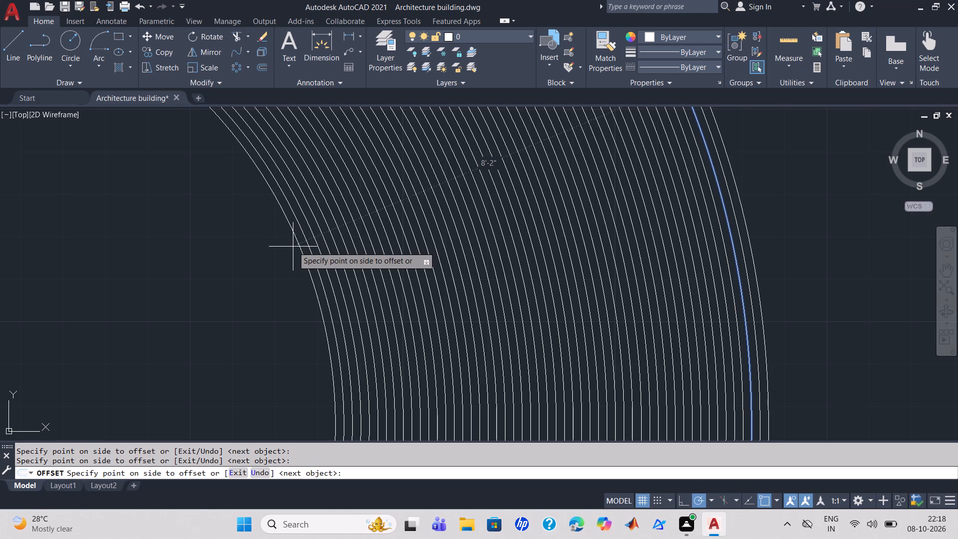
click(277, 255)
click(272, 257)
click(265, 260)
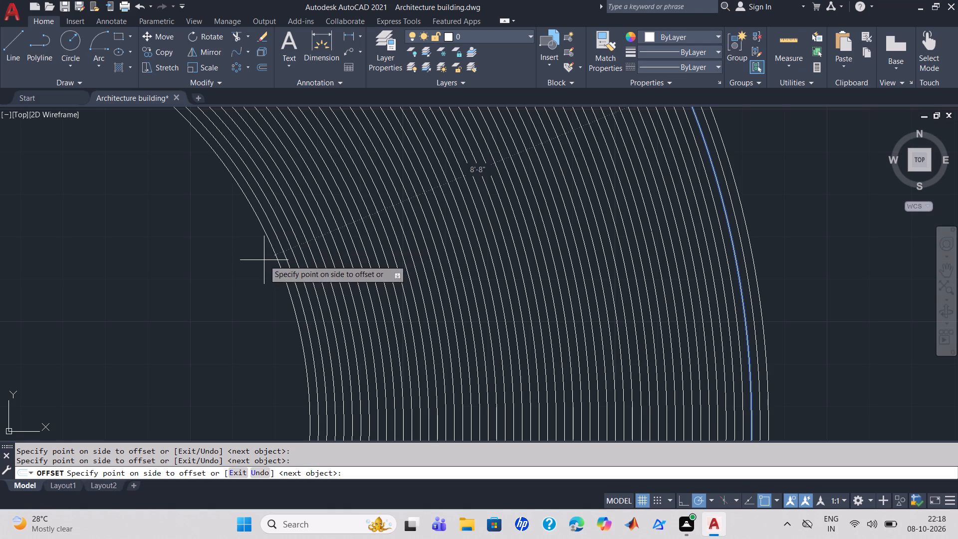
click(259, 262)
click(239, 268)
click(228, 271)
click(223, 272)
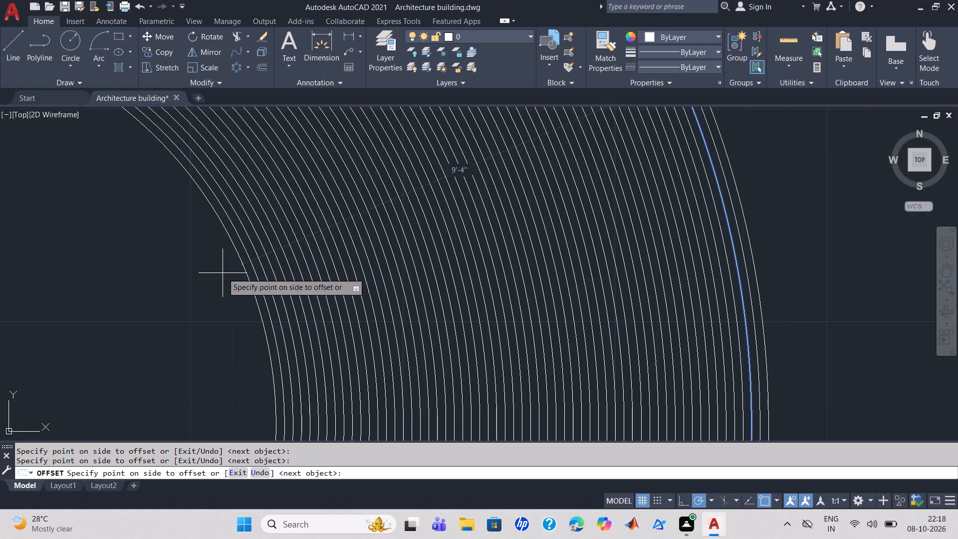
scroll(222, 273, down, 1)
middle_drag(222, 273, 359, 224)
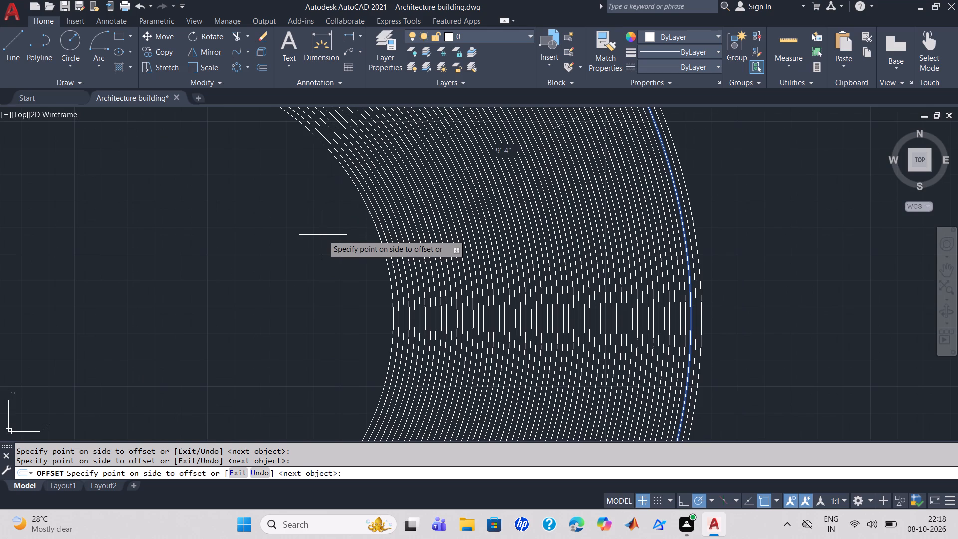
click(323, 235)
click(322, 235)
click(307, 242)
click(307, 242)
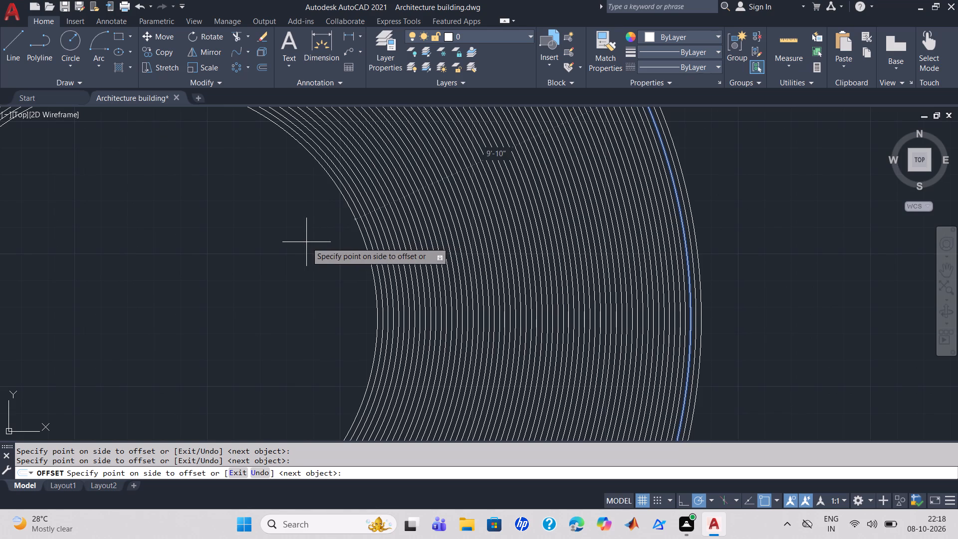
click(300, 245)
click(296, 247)
click(282, 252)
click(282, 252)
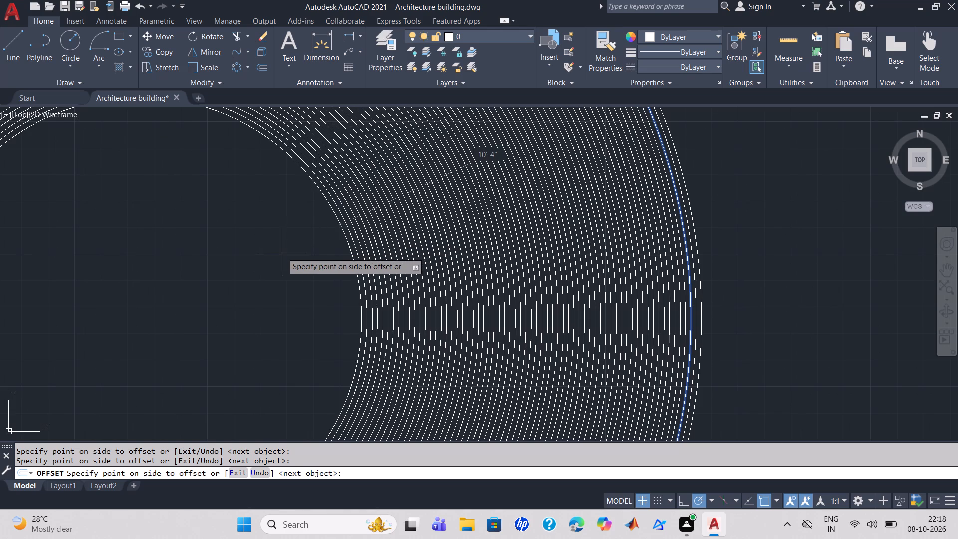
click(277, 253)
click(277, 253)
click(277, 253)
click(275, 253)
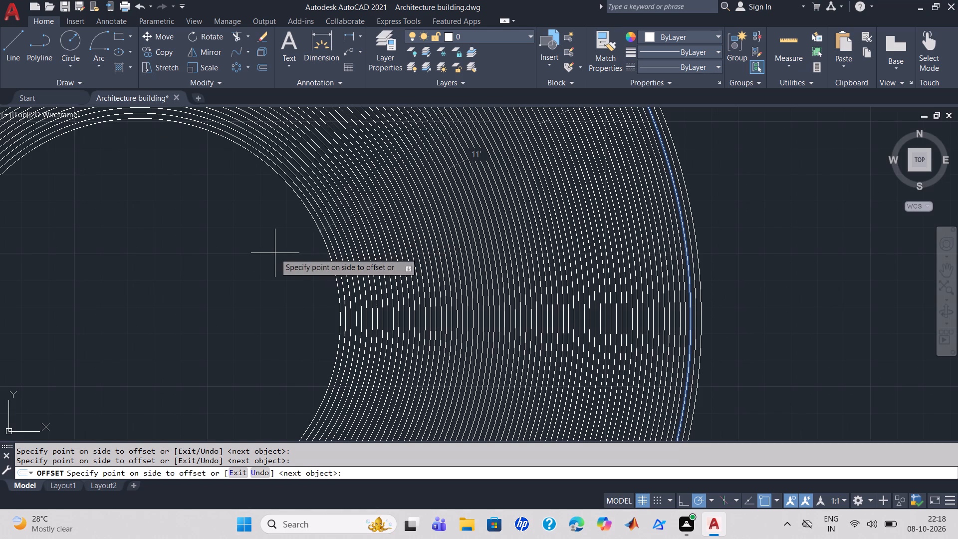
click(263, 254)
click(260, 255)
click(256, 255)
click(244, 257)
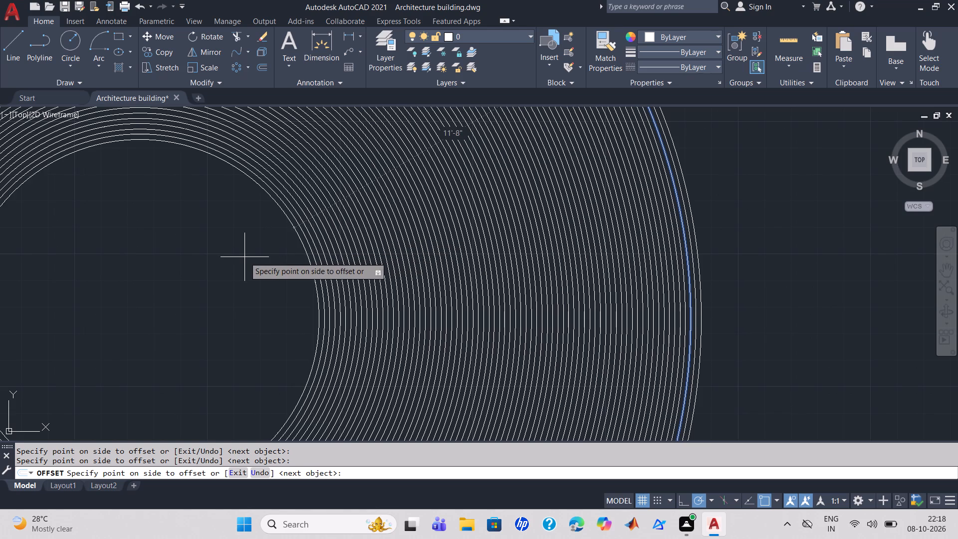
click(243, 257)
click(235, 258)
click(230, 259)
click(228, 259)
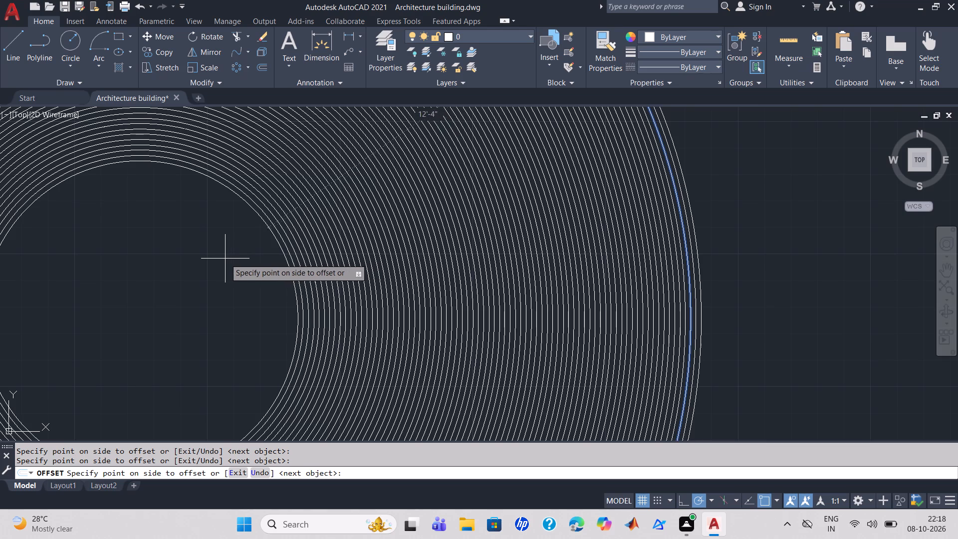
click(224, 259)
click(223, 259)
click(219, 259)
click(218, 259)
click(218, 259)
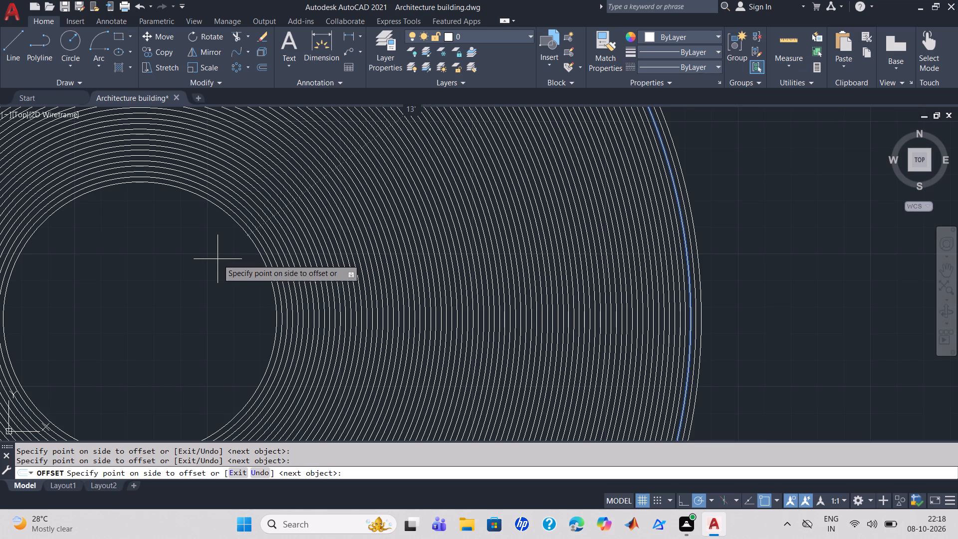
click(217, 259)
triple_click(215, 259)
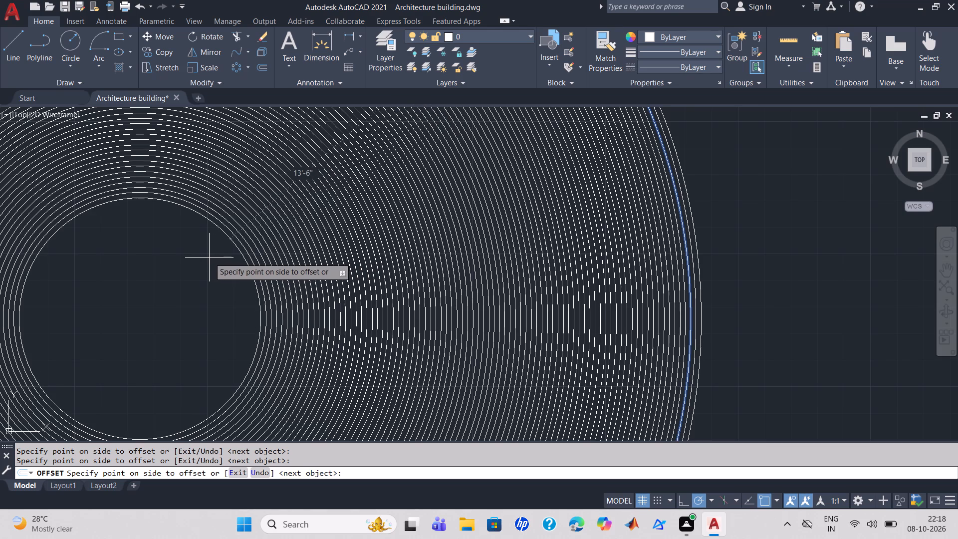
double_click(209, 258)
click(200, 258)
click(200, 258)
click(196, 258)
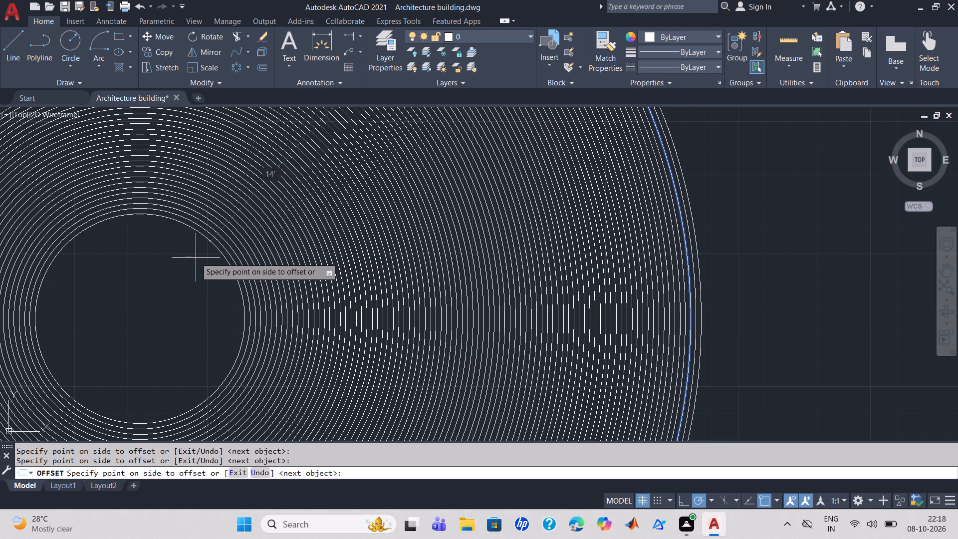
click(195, 258)
click(190, 258)
click(187, 258)
click(182, 257)
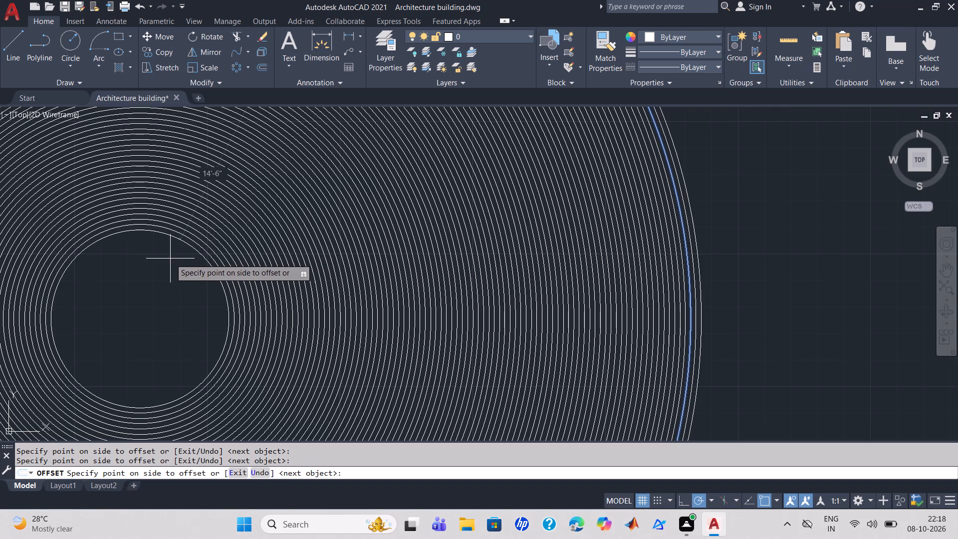
click(170, 259)
click(168, 259)
click(160, 266)
click(157, 268)
click(156, 268)
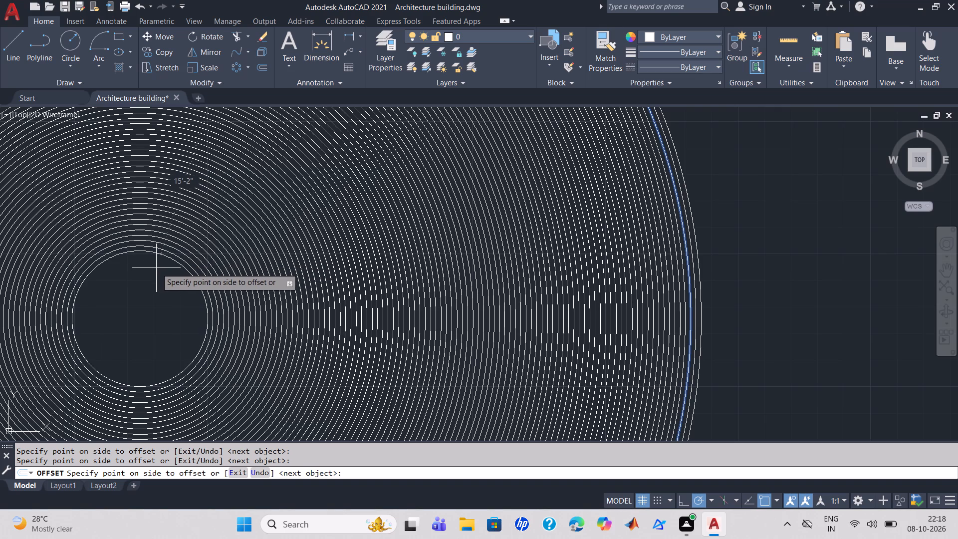
click(147, 276)
click(147, 276)
click(139, 287)
click(138, 287)
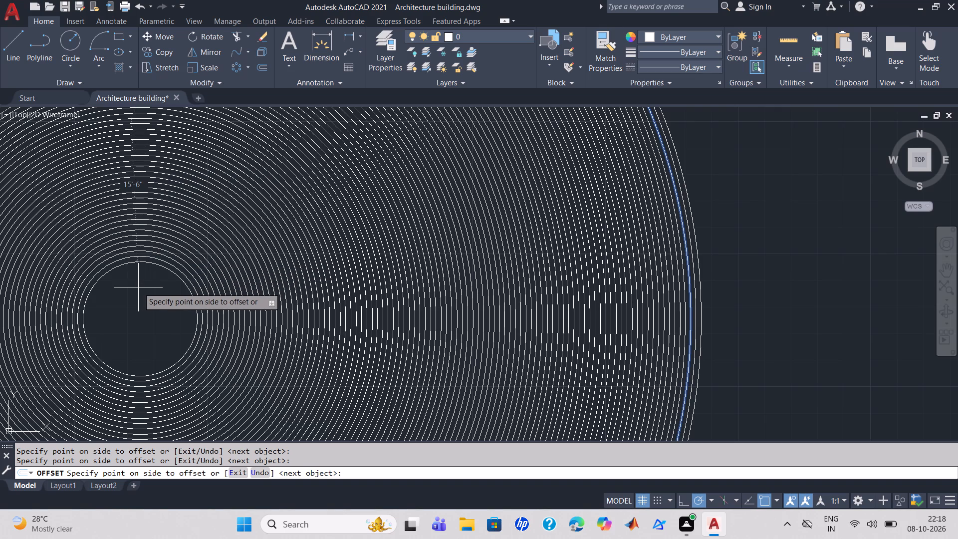
click(138, 287)
click(137, 290)
click(135, 296)
click(134, 296)
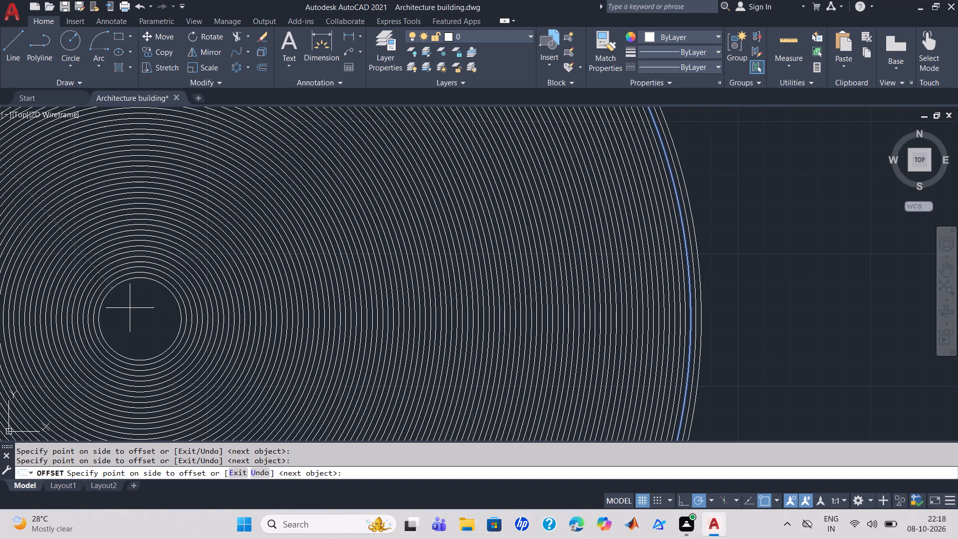
click(130, 308)
click(137, 308)
scroll(138, 308, down, 1)
scroll(138, 308, up, 2)
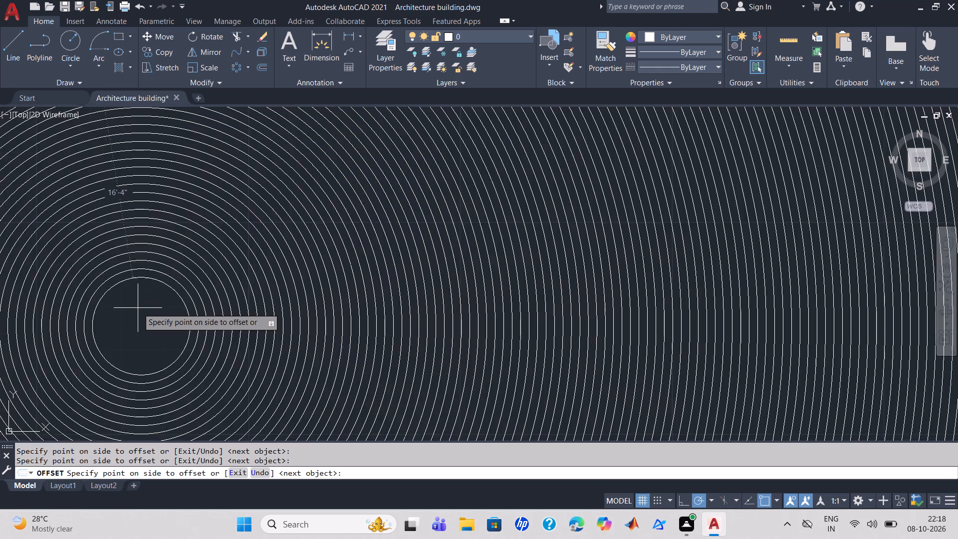
scroll(138, 308, up, 2)
click(138, 308)
click(136, 311)
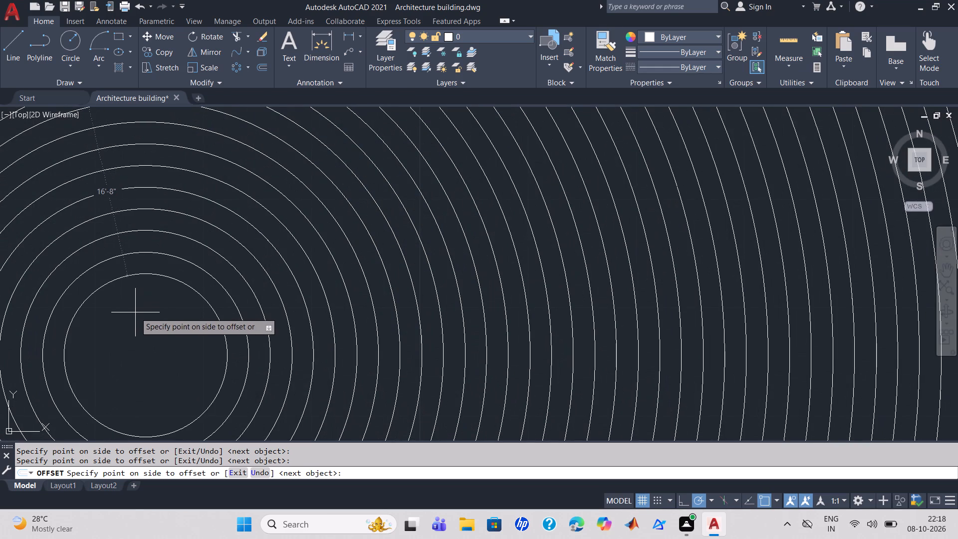
click(134, 322)
click(137, 355)
click(145, 354)
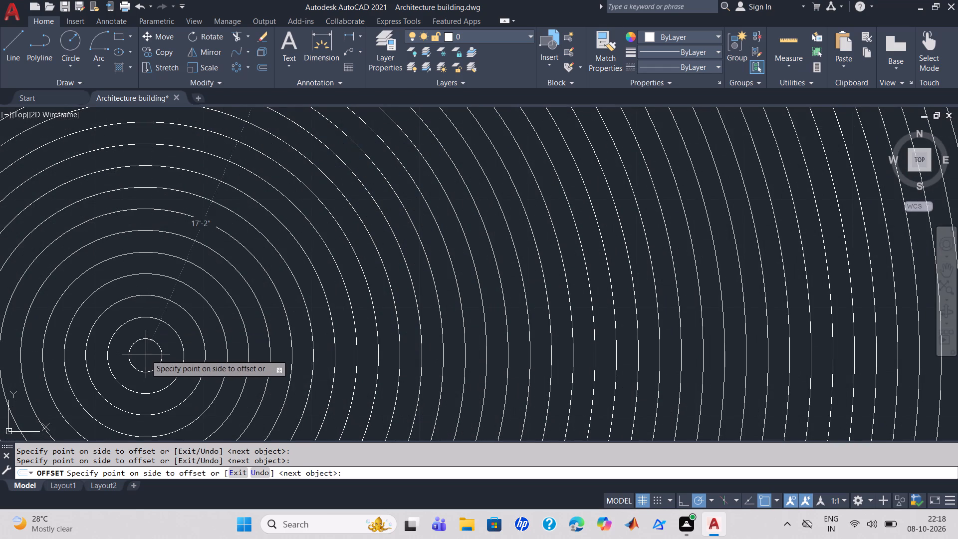
Finish the repeated inward 2" offset at the centre of the large circle and end the Offset command.
click(146, 354)
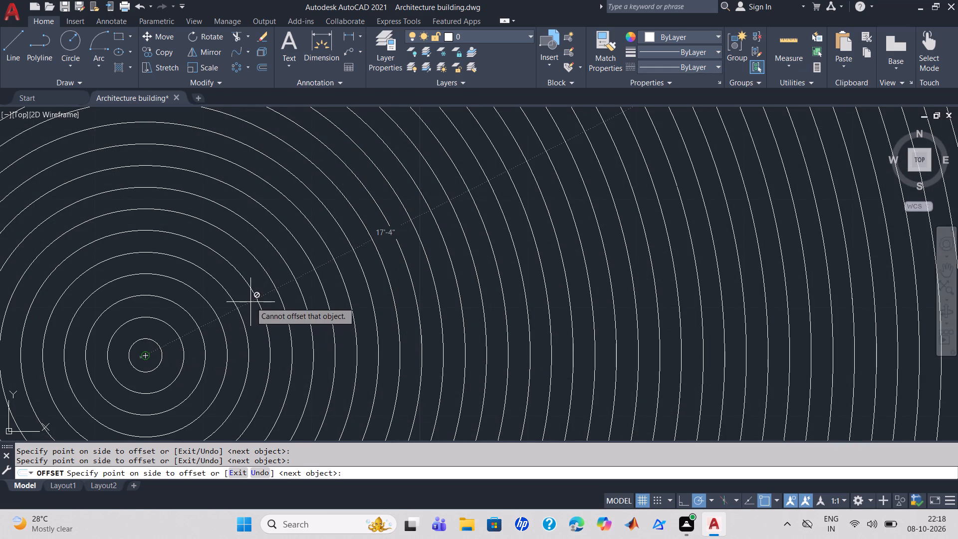
key(Escape)
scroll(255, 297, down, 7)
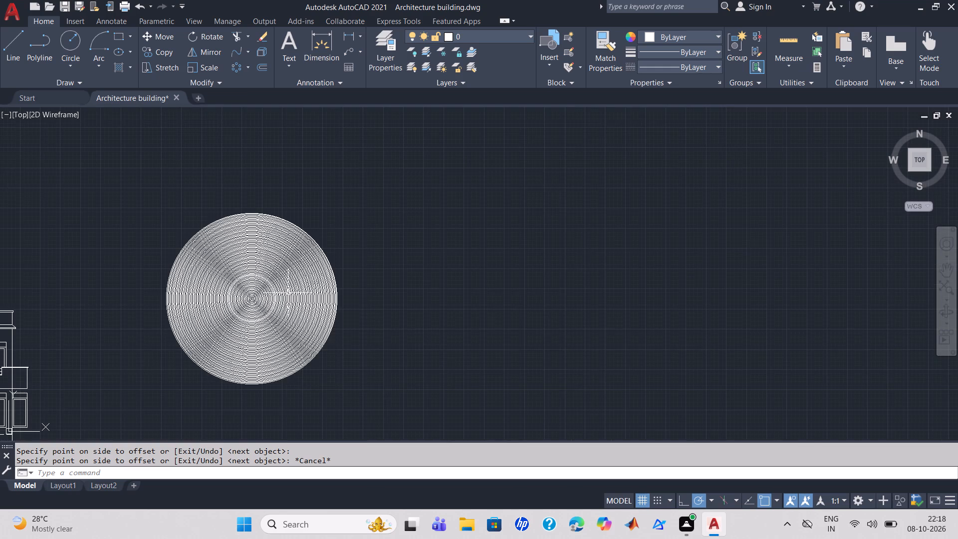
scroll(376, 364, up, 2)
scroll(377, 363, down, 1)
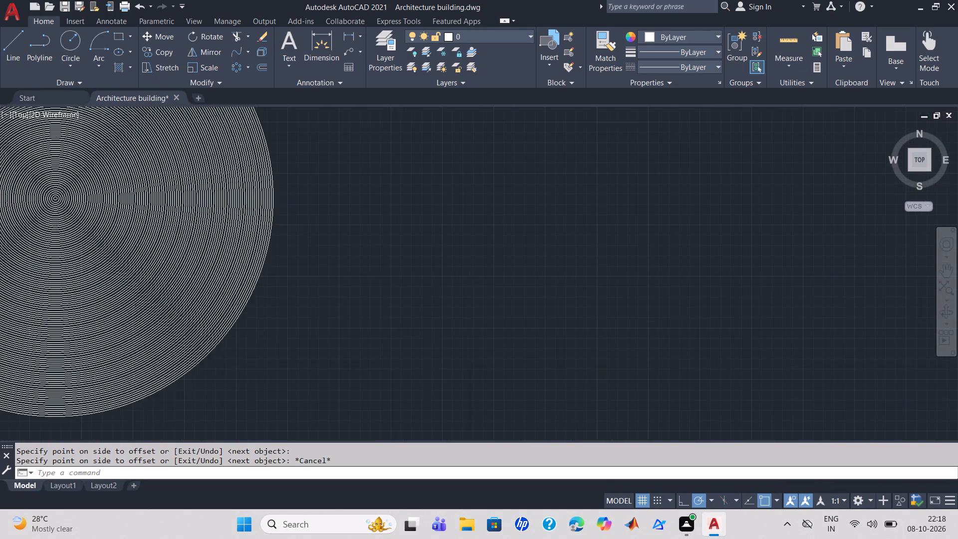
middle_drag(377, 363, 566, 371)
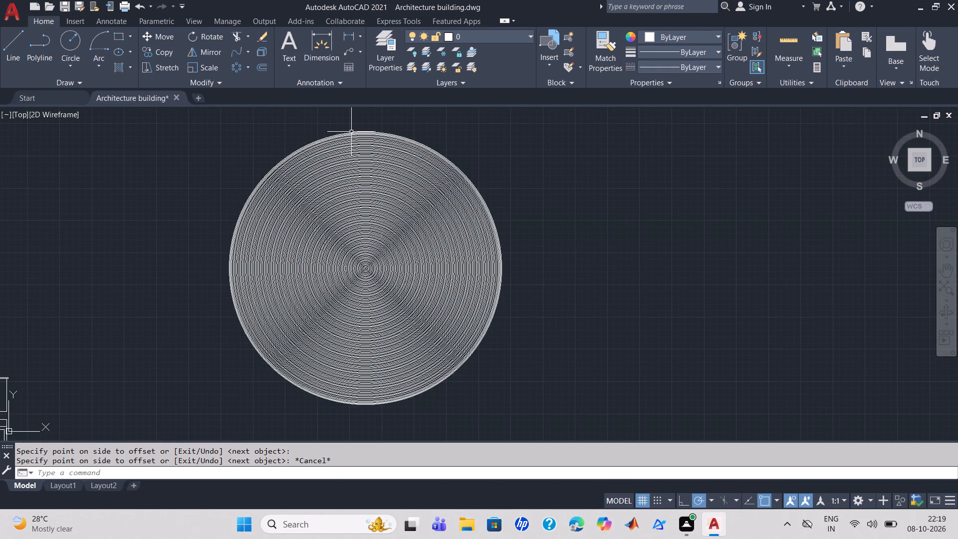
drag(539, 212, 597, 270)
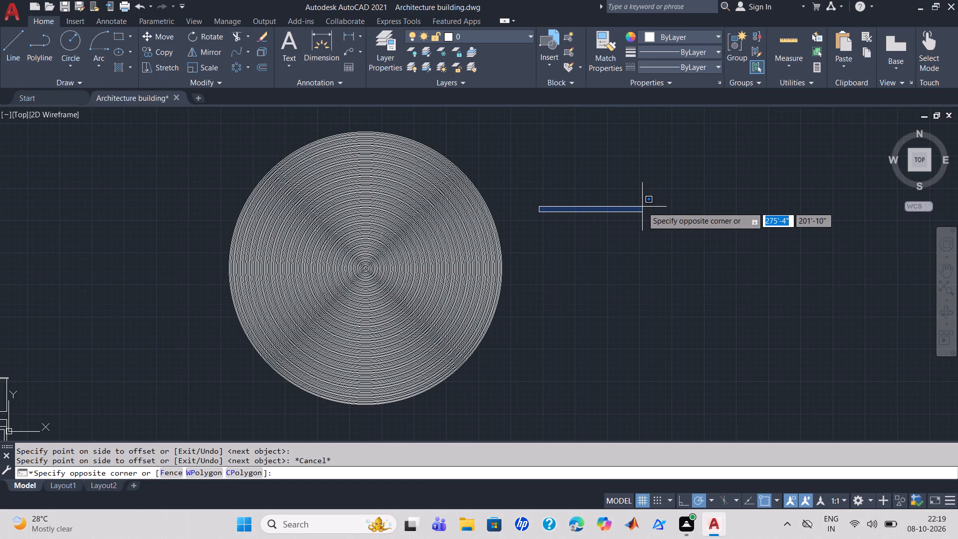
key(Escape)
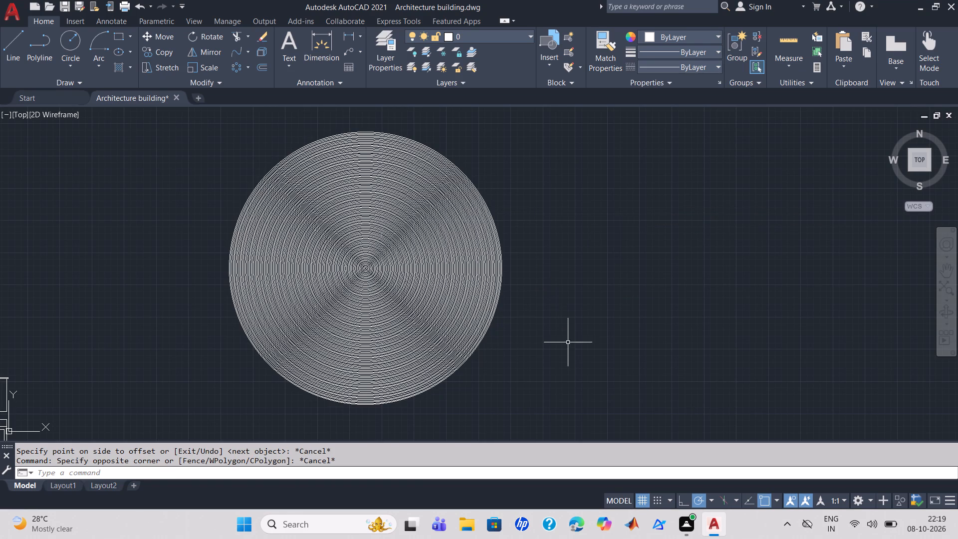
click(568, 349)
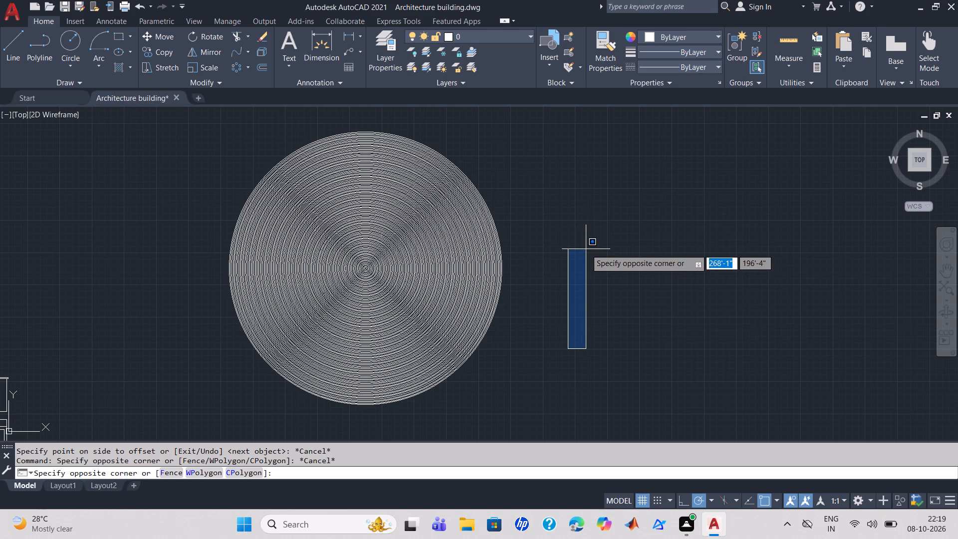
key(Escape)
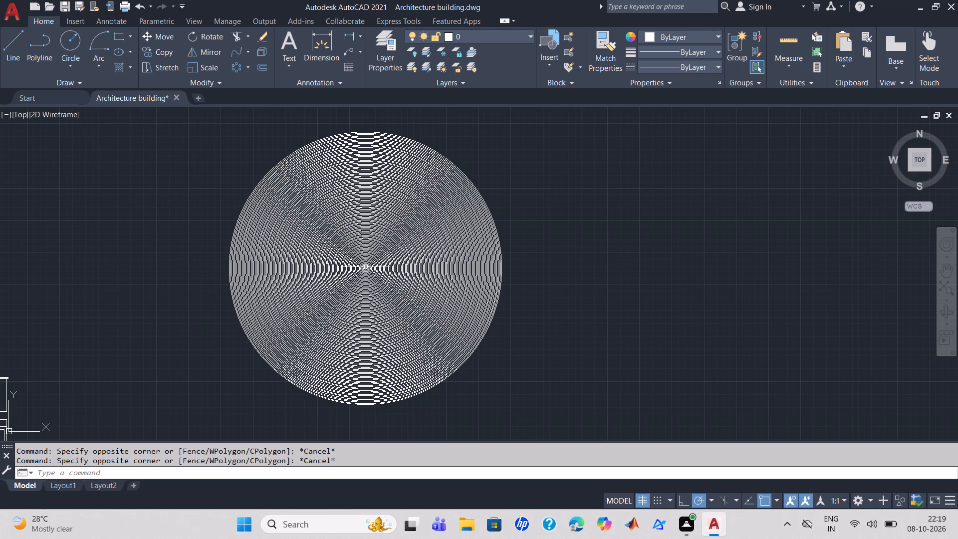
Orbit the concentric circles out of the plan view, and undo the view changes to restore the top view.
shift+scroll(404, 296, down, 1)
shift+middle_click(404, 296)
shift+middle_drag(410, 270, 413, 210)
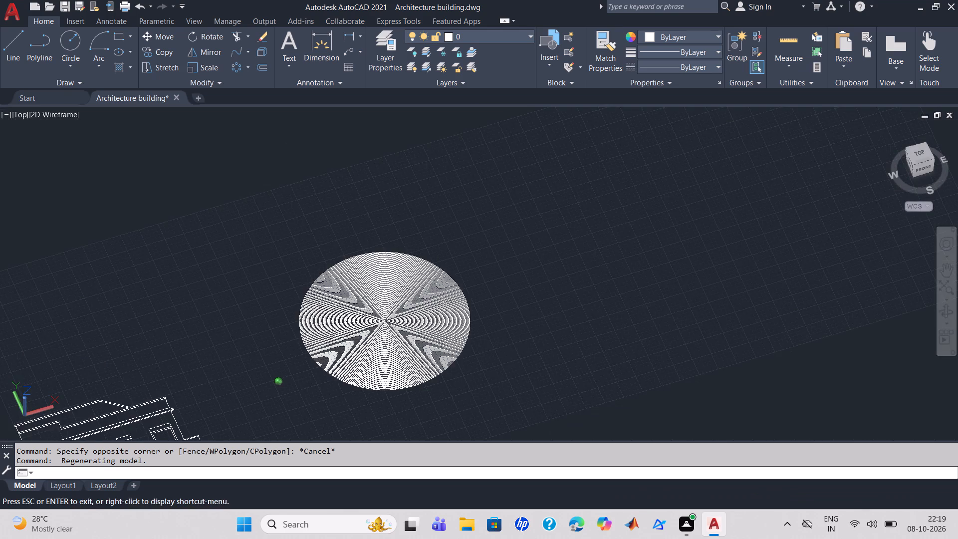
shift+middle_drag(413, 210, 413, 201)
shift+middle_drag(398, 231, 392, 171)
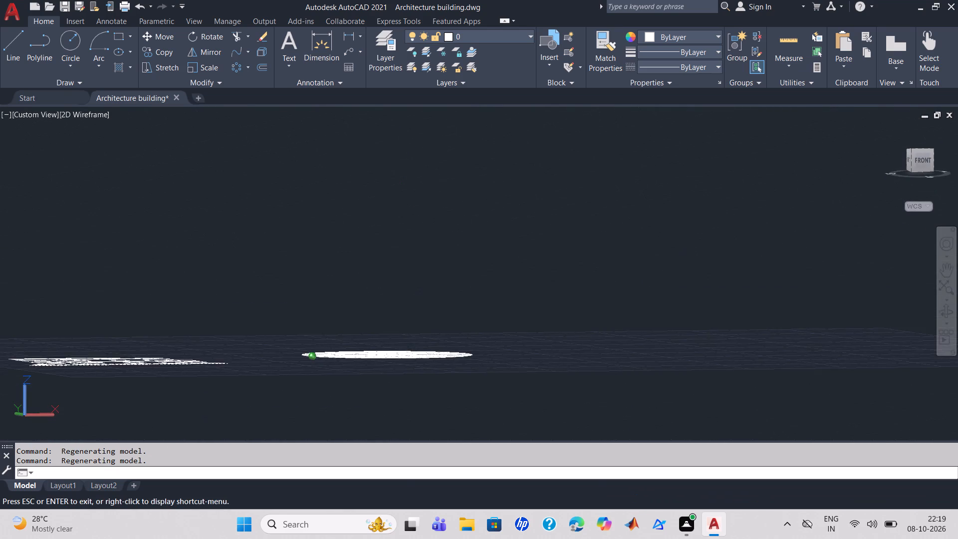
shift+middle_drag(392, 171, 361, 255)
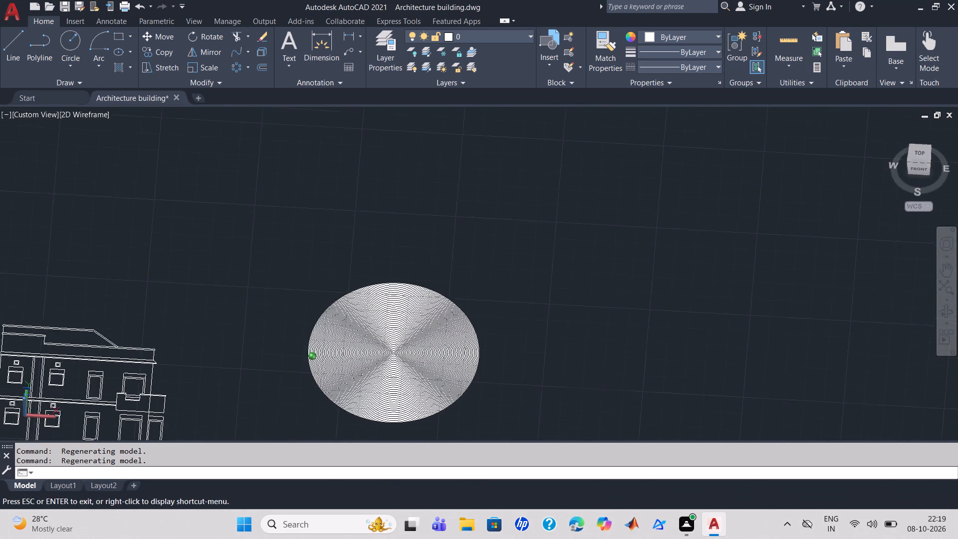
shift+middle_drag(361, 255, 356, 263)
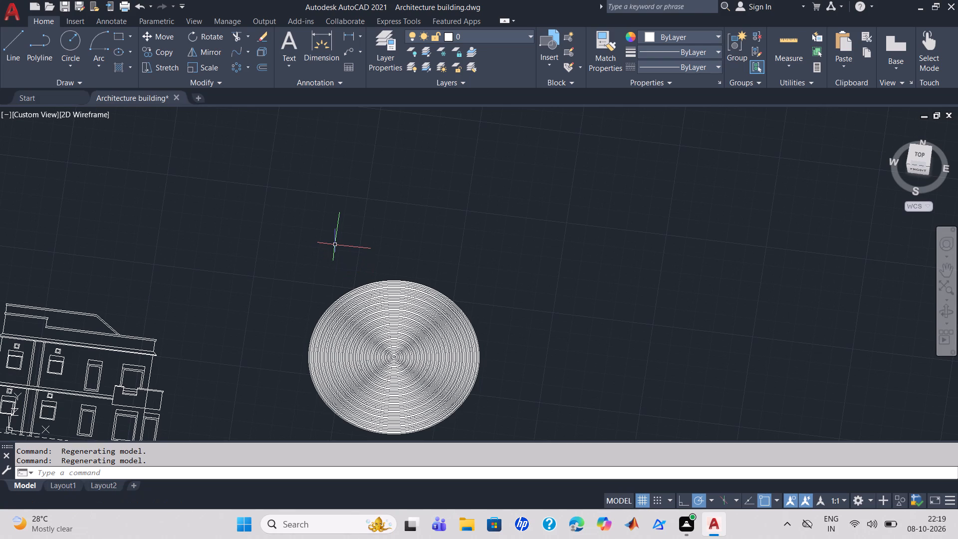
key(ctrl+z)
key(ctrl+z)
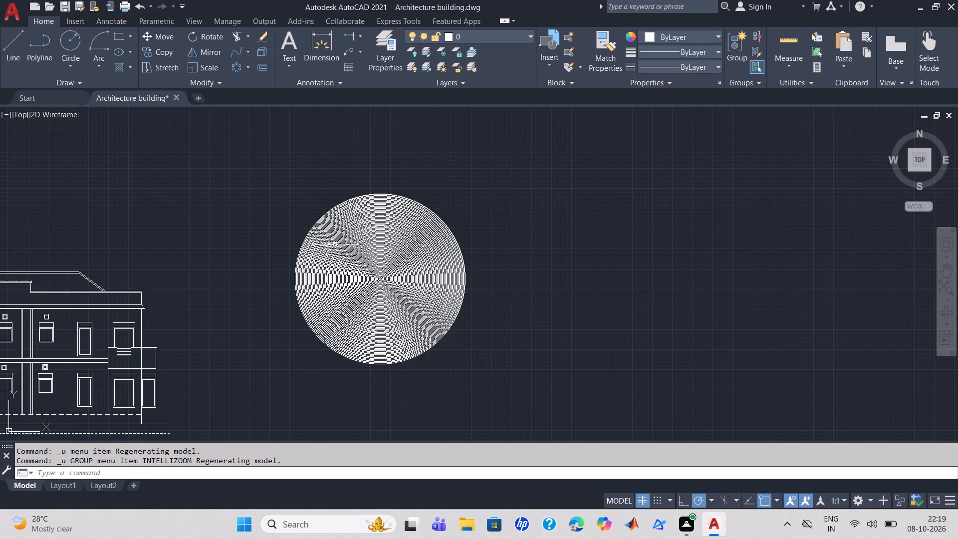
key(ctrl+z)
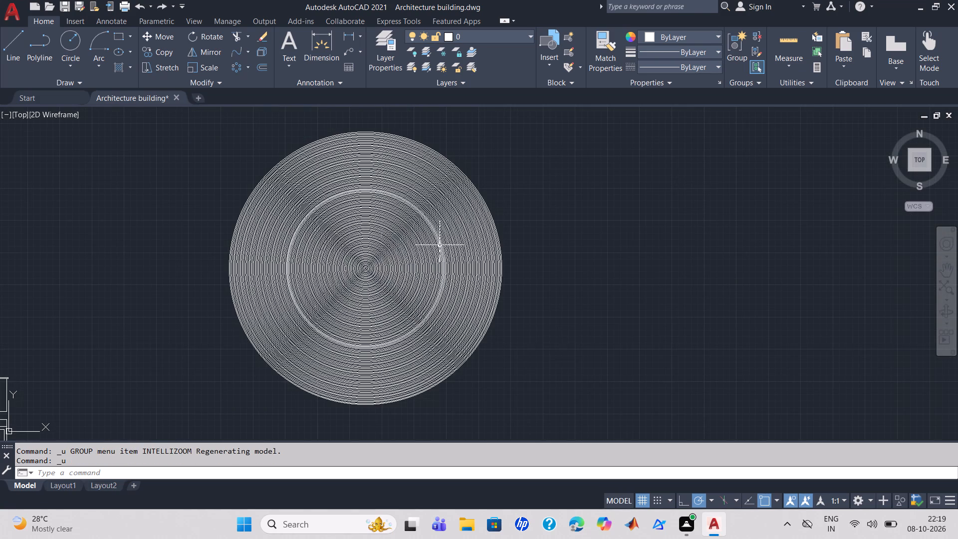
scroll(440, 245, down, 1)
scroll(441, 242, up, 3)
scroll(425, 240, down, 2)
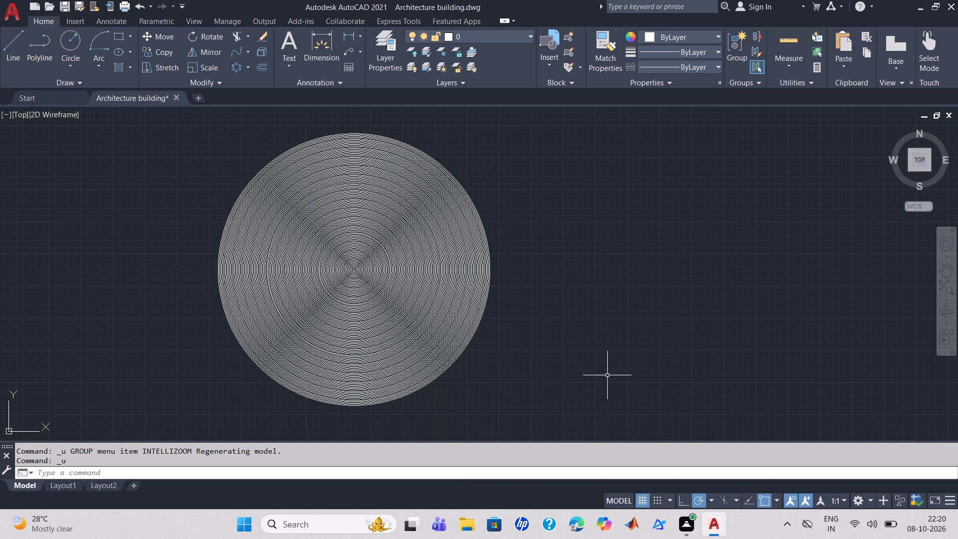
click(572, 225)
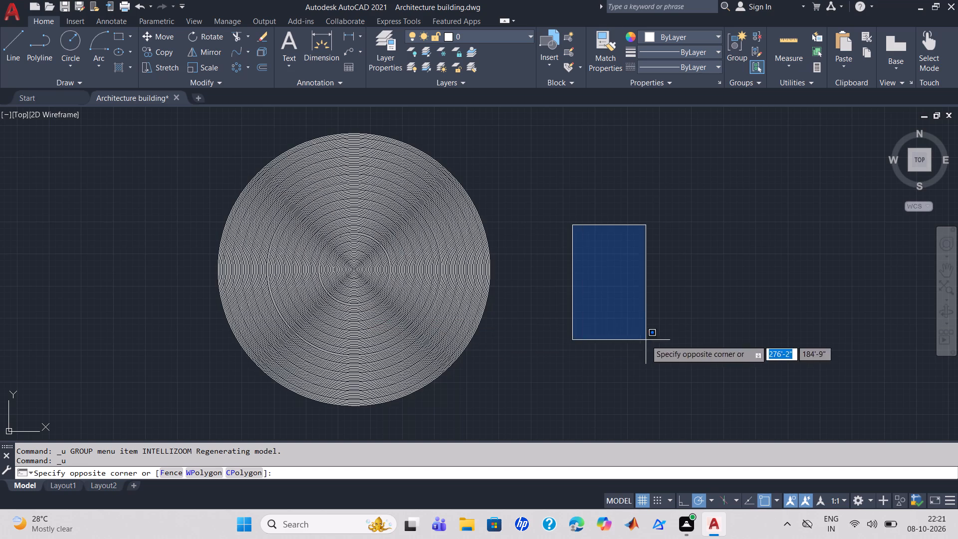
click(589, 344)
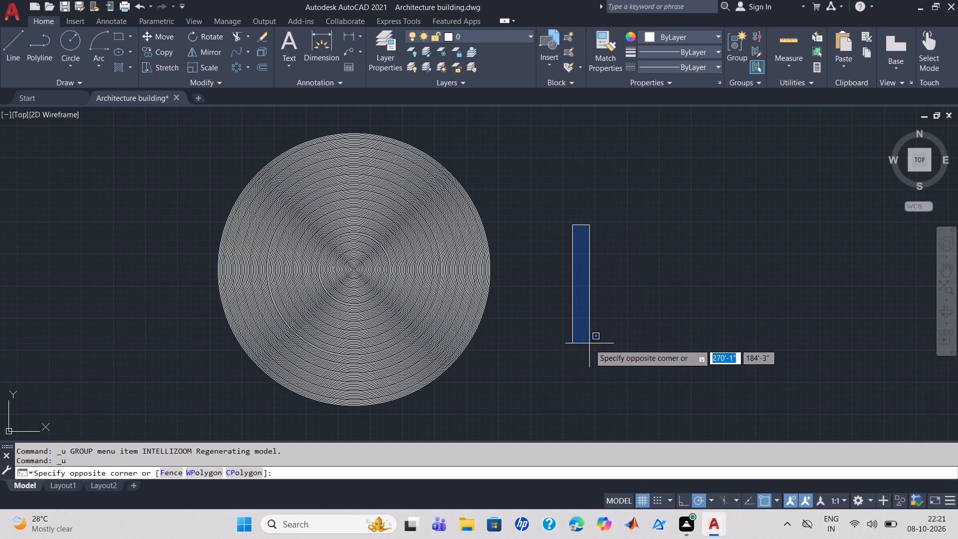
Mirror the whole set of concentric circles across a vertical line on its side away from the house elevation, keeping the source objects.
click(197, 48)
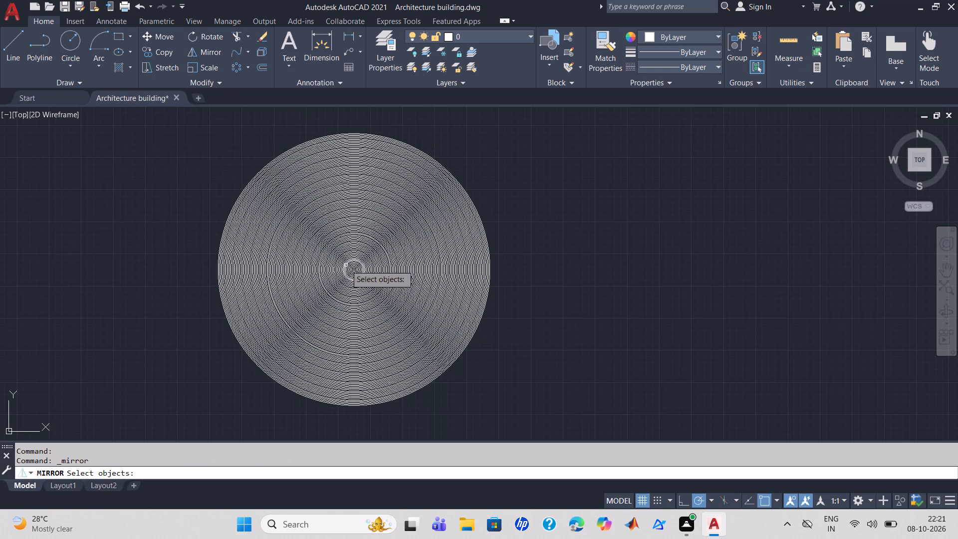
click(483, 415)
click(210, 138)
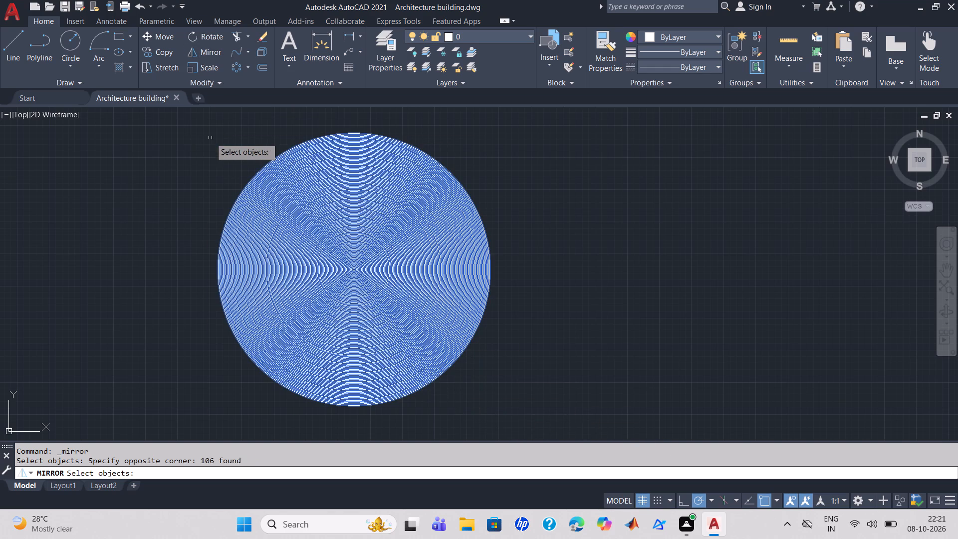
key(Return)
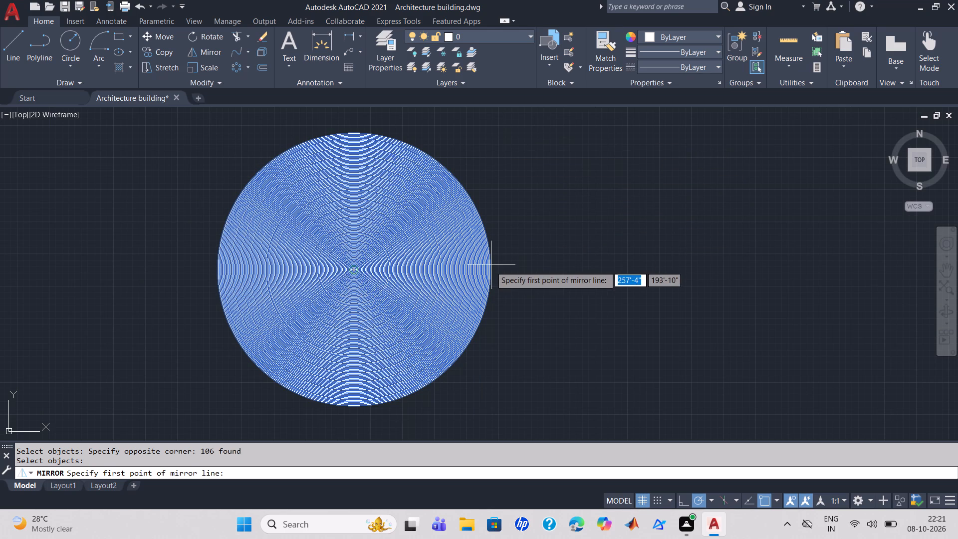
click(542, 136)
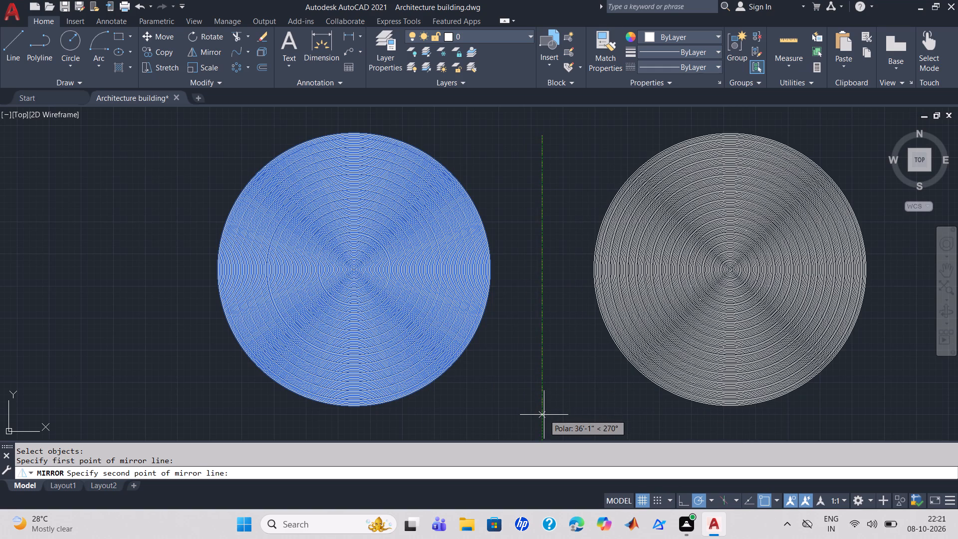
click(543, 416)
scroll(543, 416, down, 2)
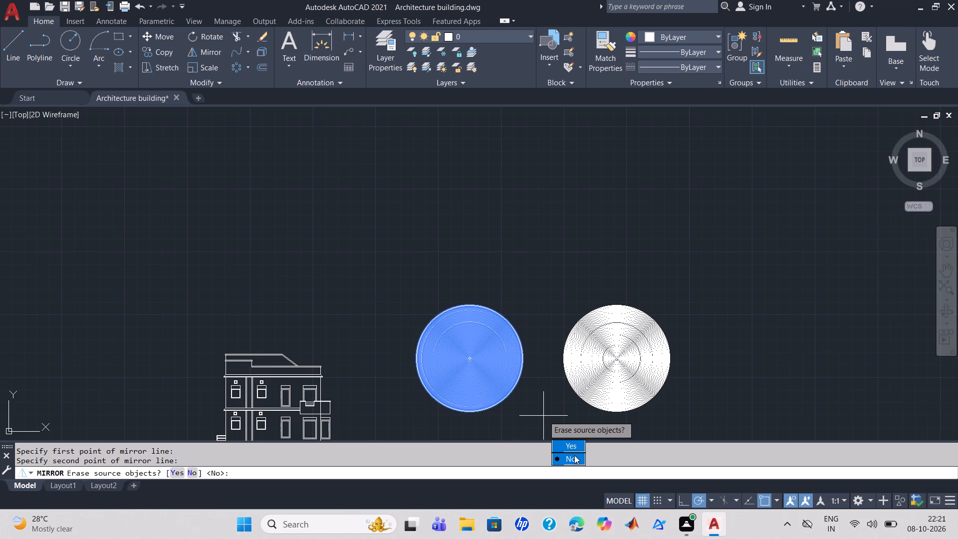
drag(574, 455, 543, 416)
Mirror both sets of concentric circles across a horizontal line just above them, keeping the source objects.
click(419, 282)
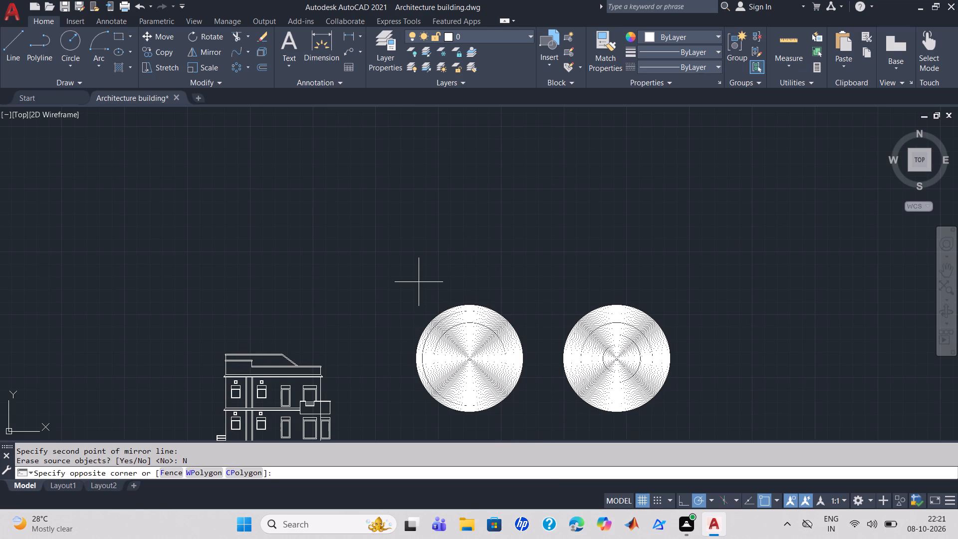
click(685, 426)
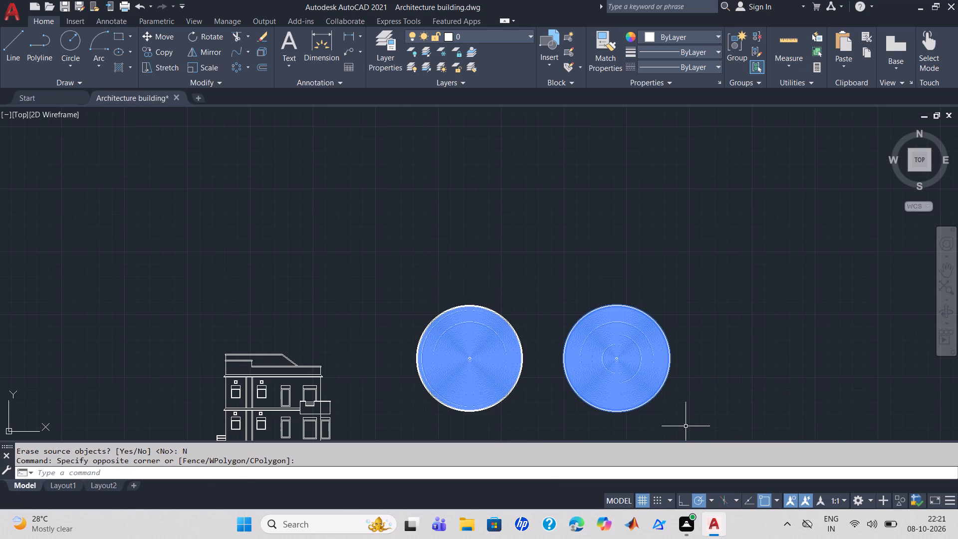
text(mi)
key(Return)
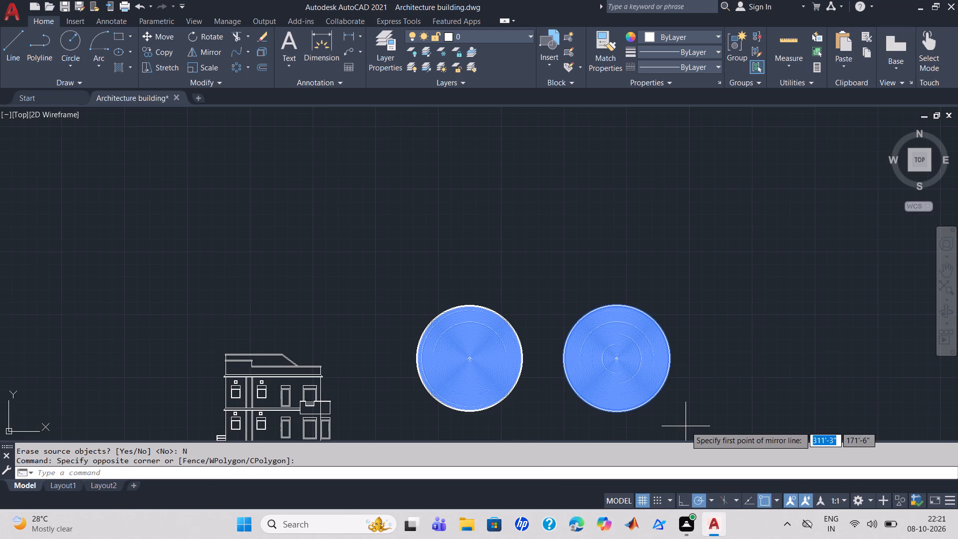
click(403, 278)
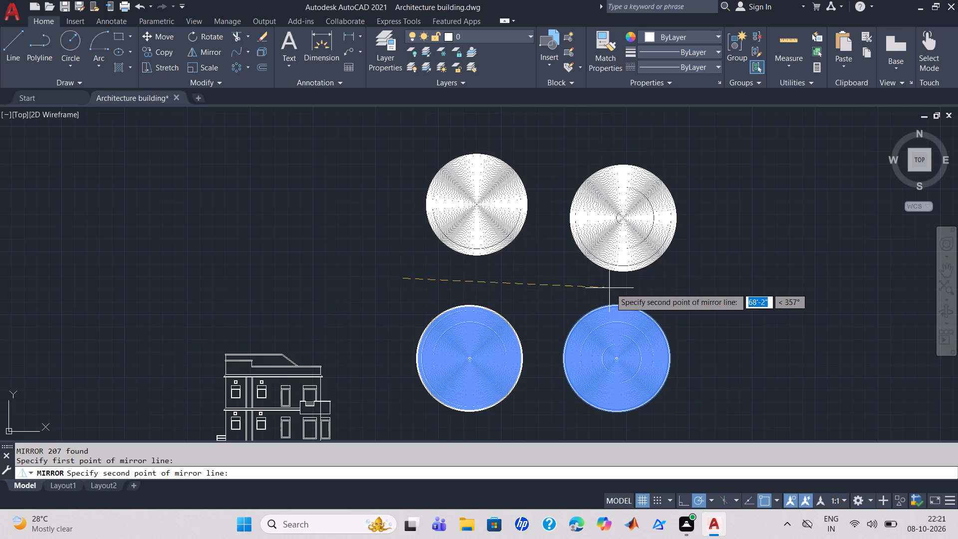
click(689, 280)
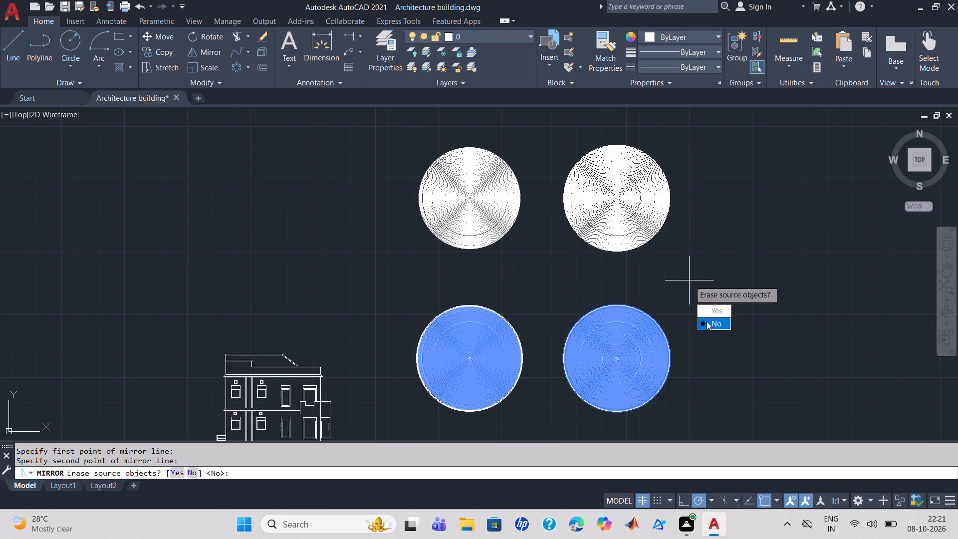
drag(707, 321, 689, 280)
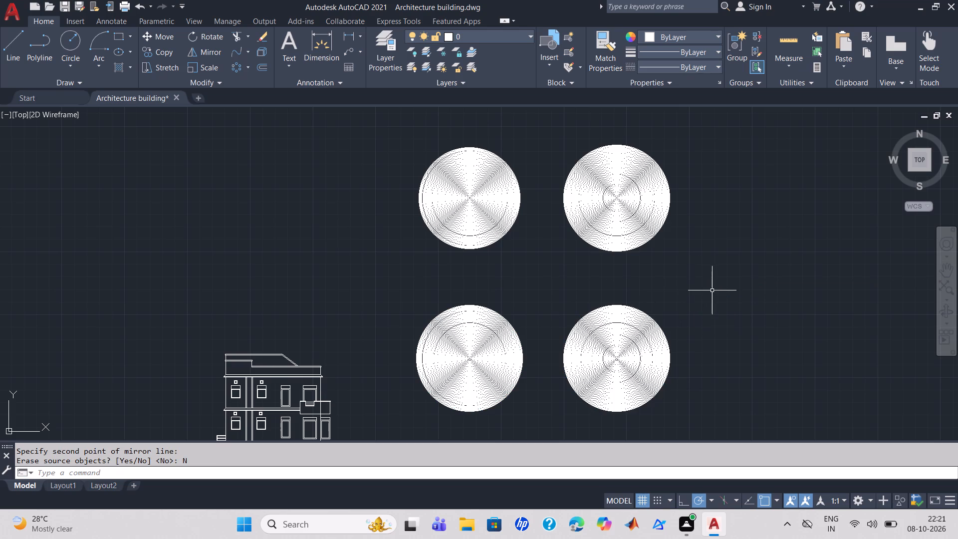
Mirror all four sets of concentric circles across a vertical line on their side away from the elevation, keeping the source objects.
middle_drag(713, 292, 582, 235)
scroll(710, 291, down, 1)
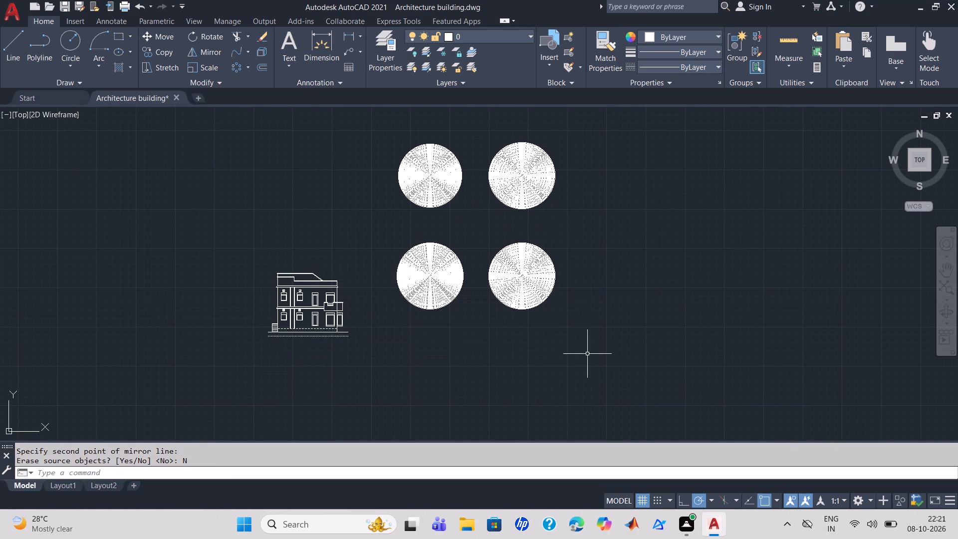
click(588, 355)
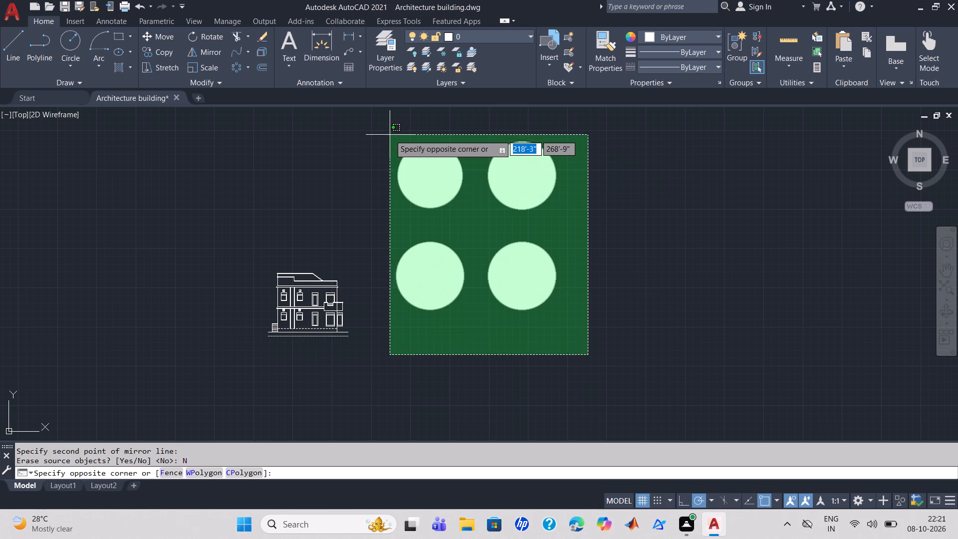
click(390, 135)
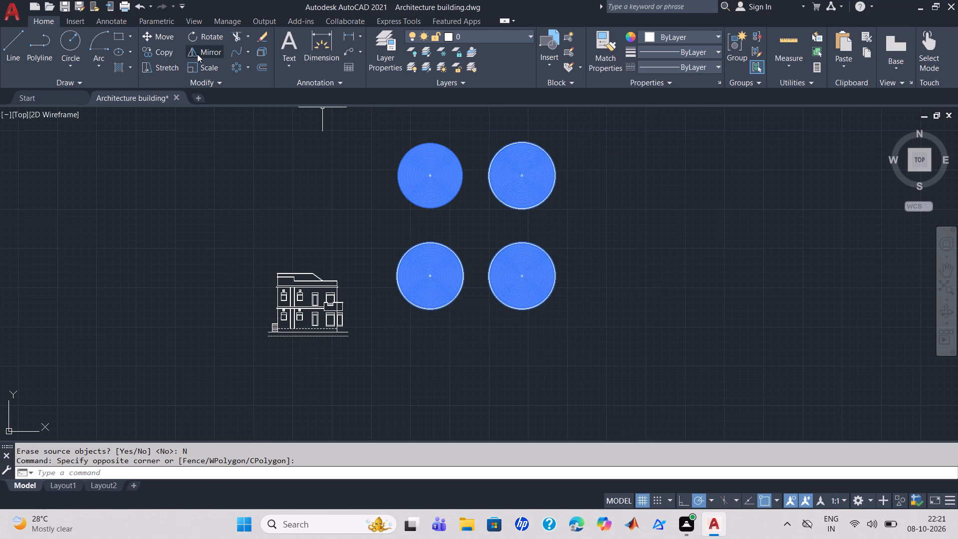
click(198, 52)
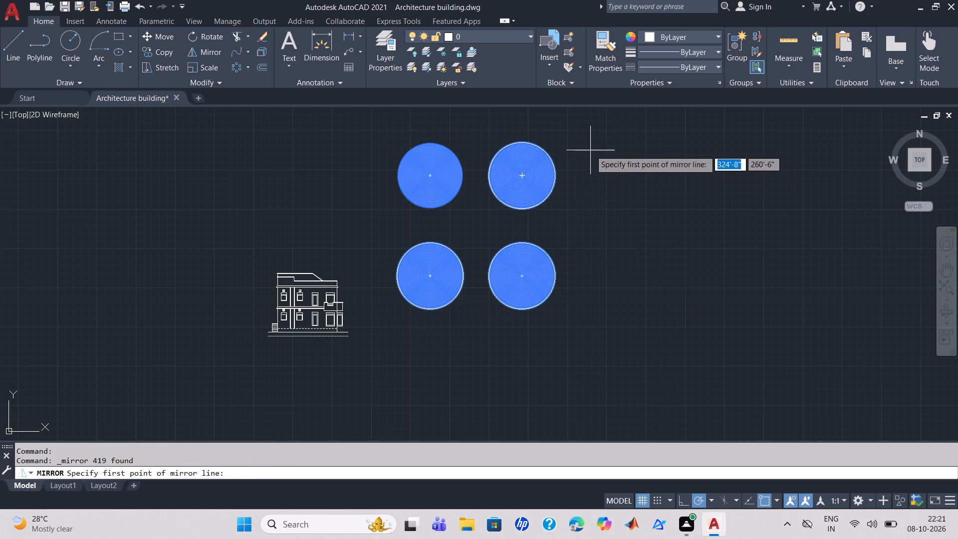
click(597, 140)
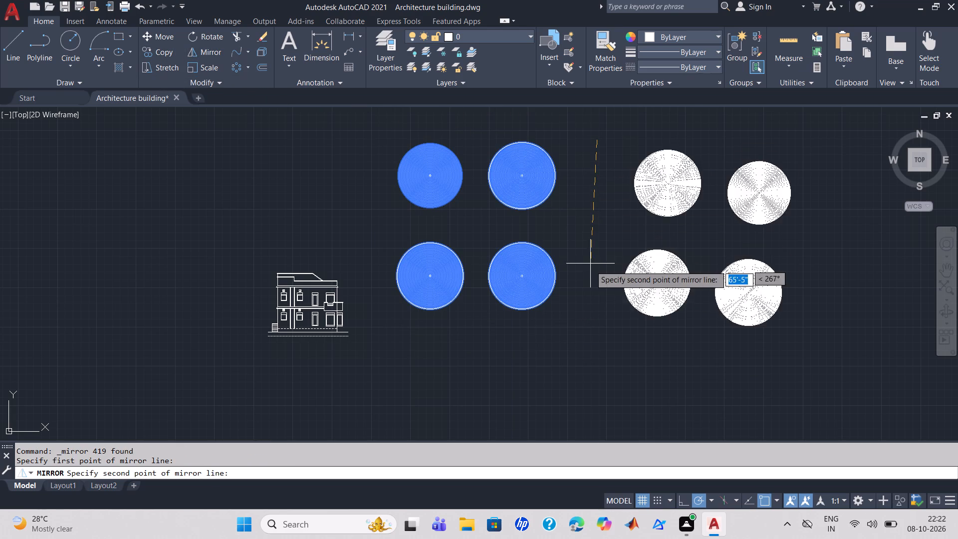
click(597, 319)
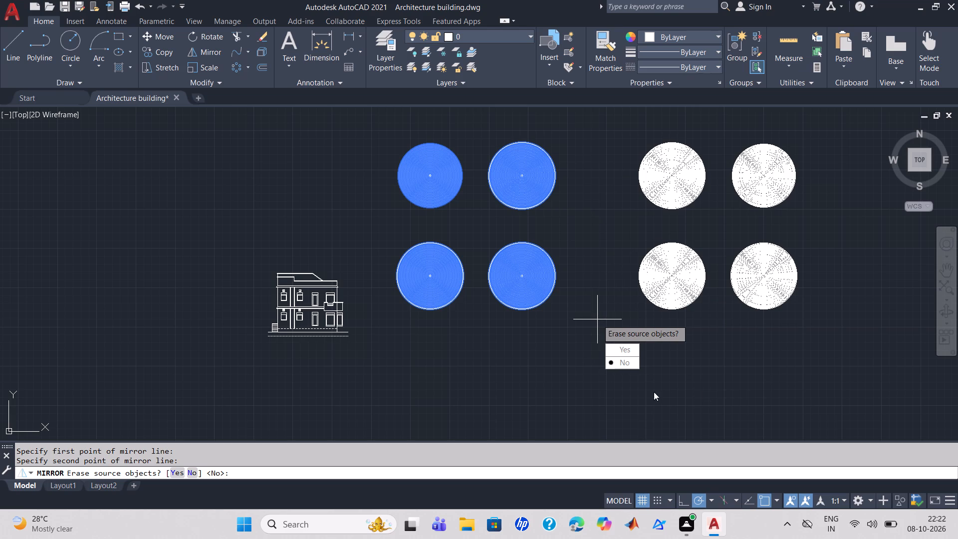
drag(628, 362, 597, 319)
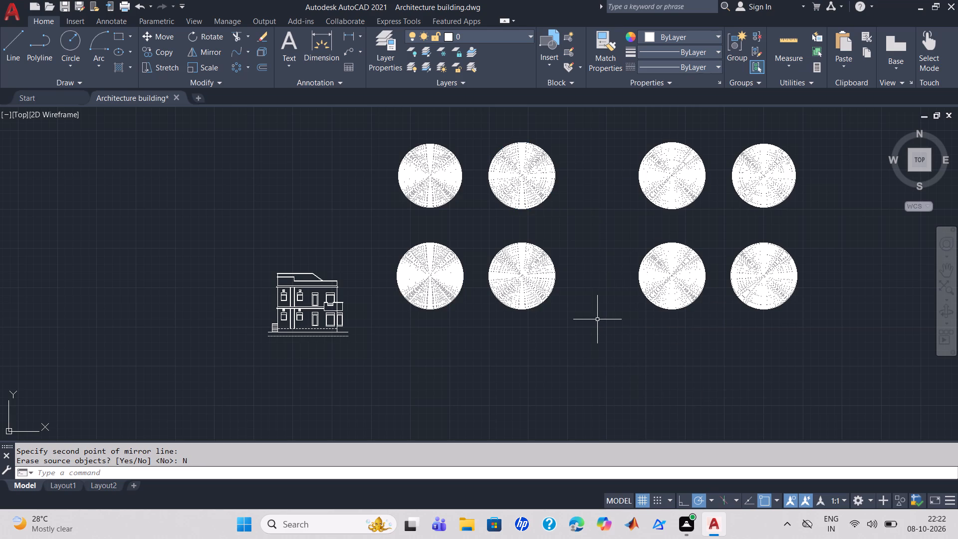
Mirror all eight sets of concentric circles across a horizontal line below them, keeping the source objects.
click(868, 376)
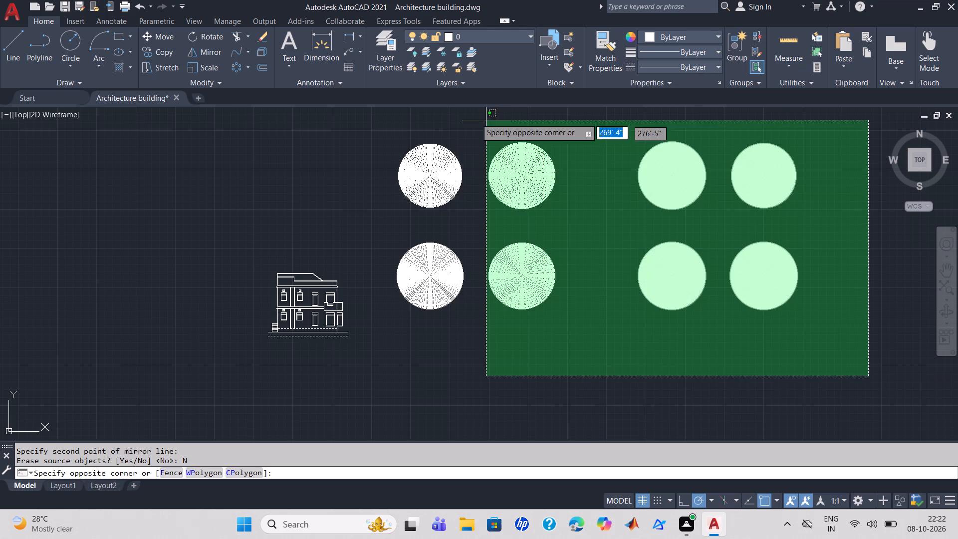
click(411, 142)
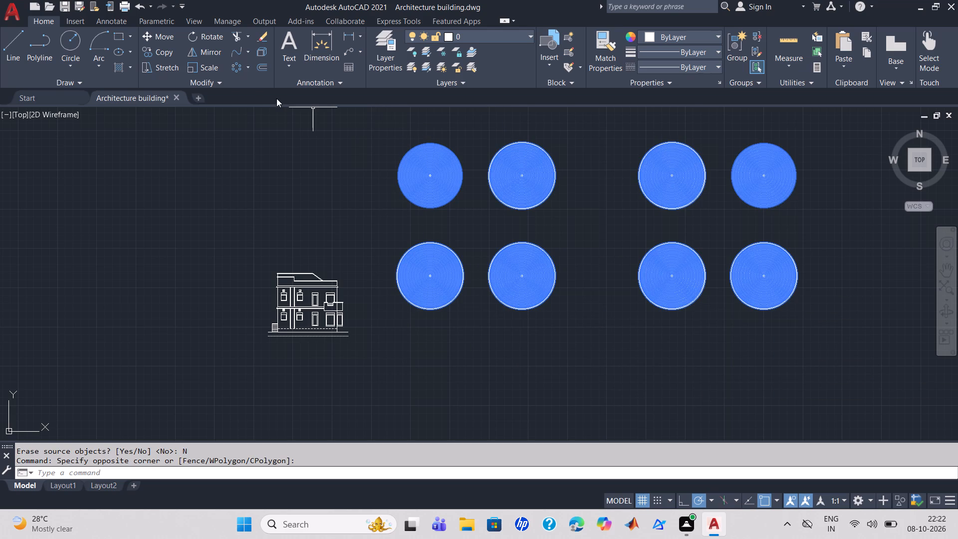
click(203, 49)
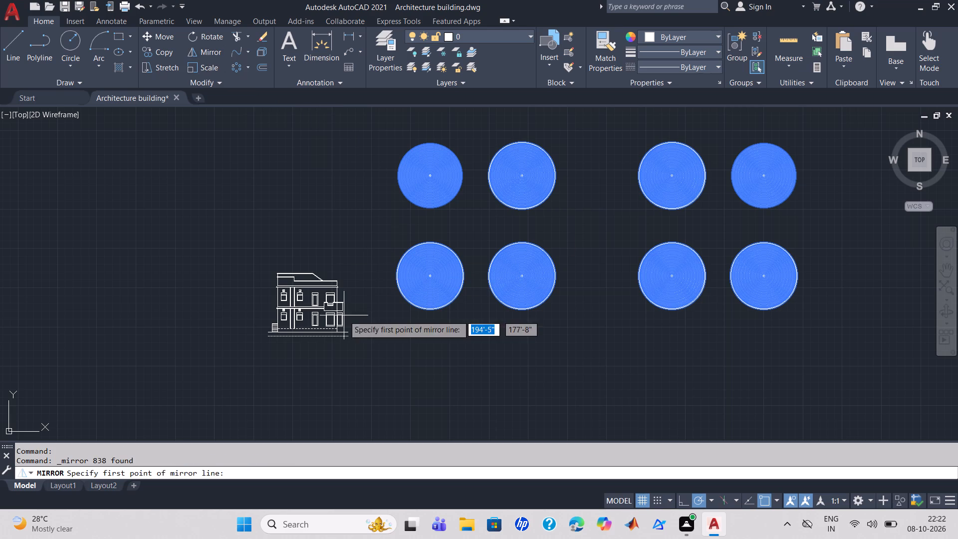
click(395, 358)
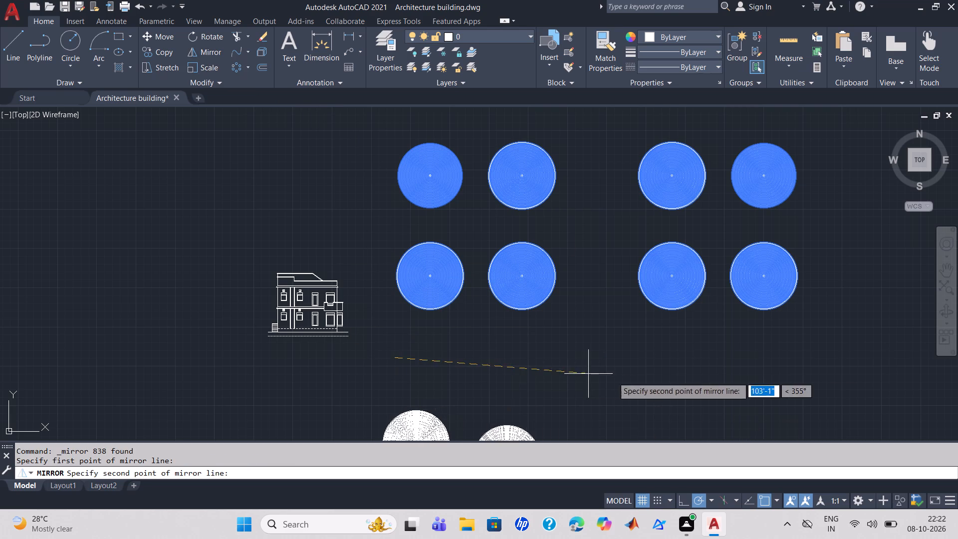
click(863, 357)
scroll(842, 350, down, 5)
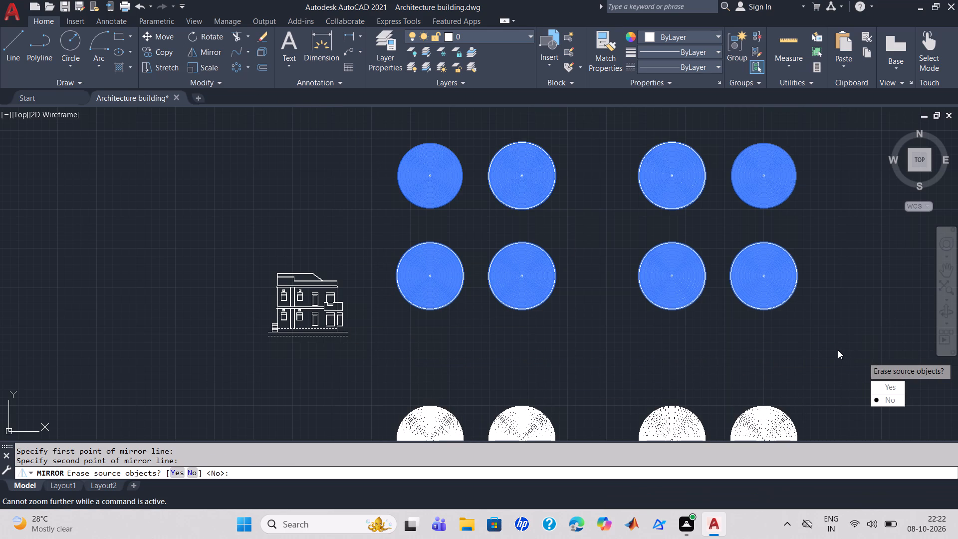
drag(885, 403, 863, 357)
scroll(778, 247, down, 2)
Mirror all sixteen sets of concentric circles across a vertical line on their side away from the elevation, keeping the source objects.
middle_drag(788, 289, 686, 258)
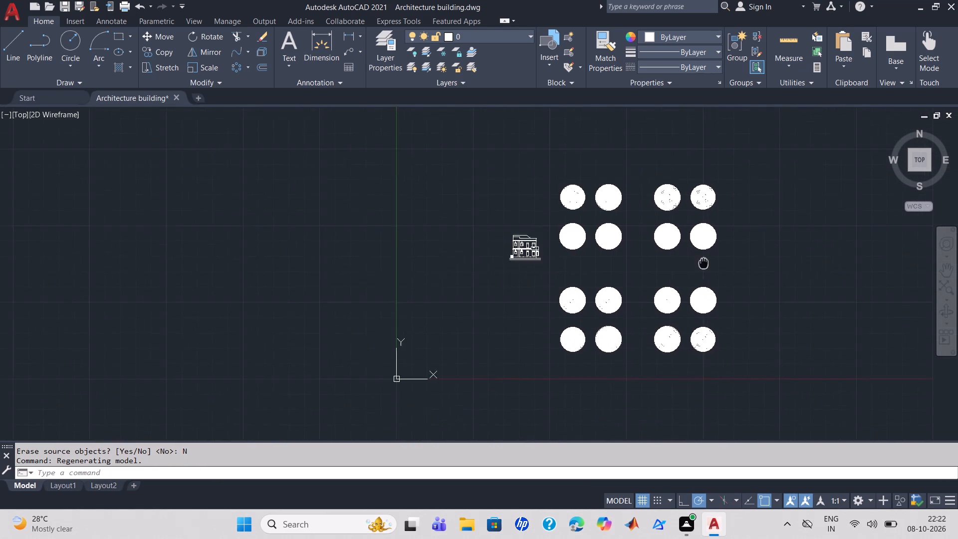
middle_drag(686, 258, 606, 242)
scroll(606, 242, up, 1)
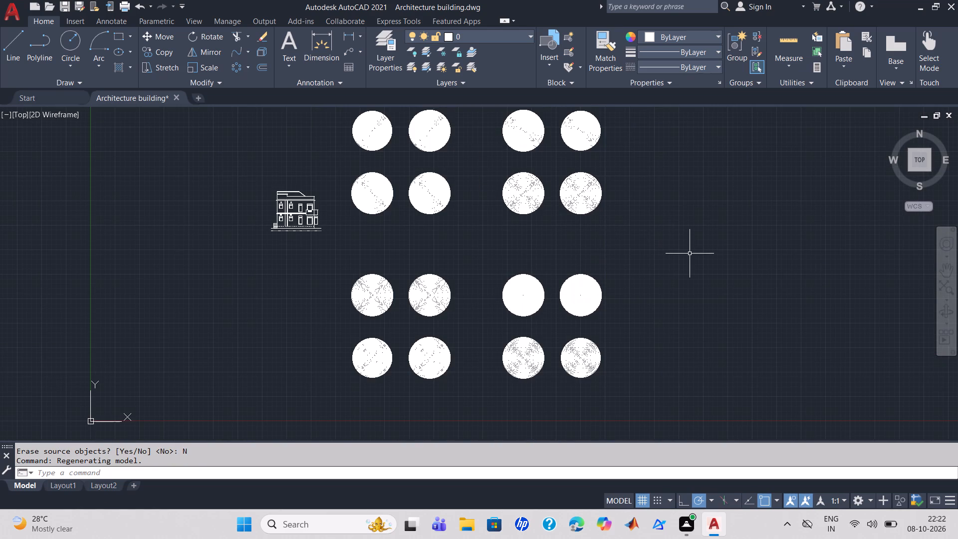
scroll(690, 254, up, 1)
scroll(690, 254, down, 1)
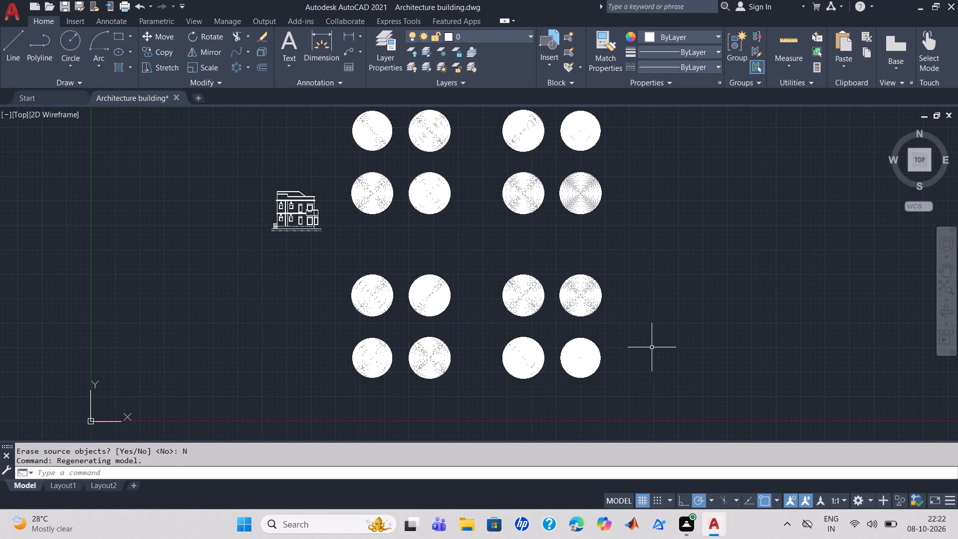
click(625, 393)
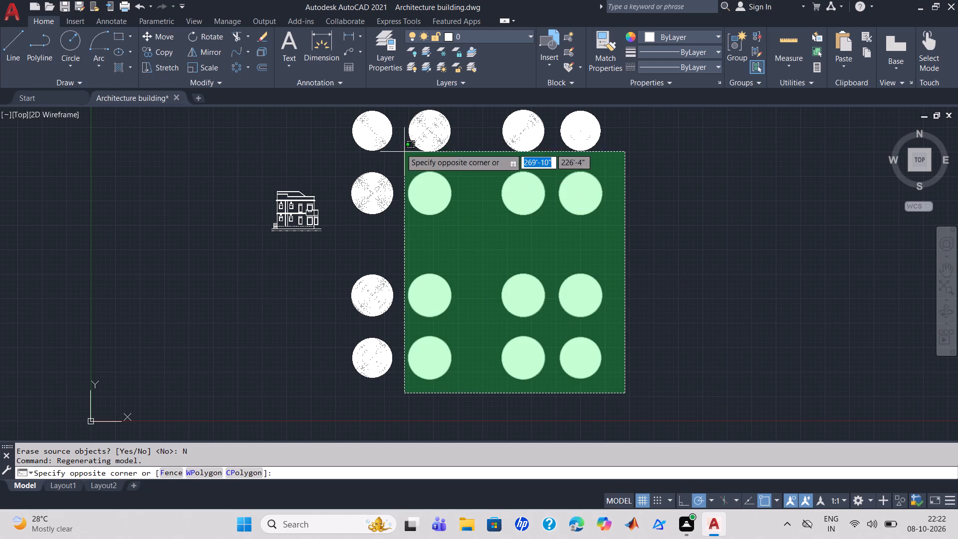
click(343, 107)
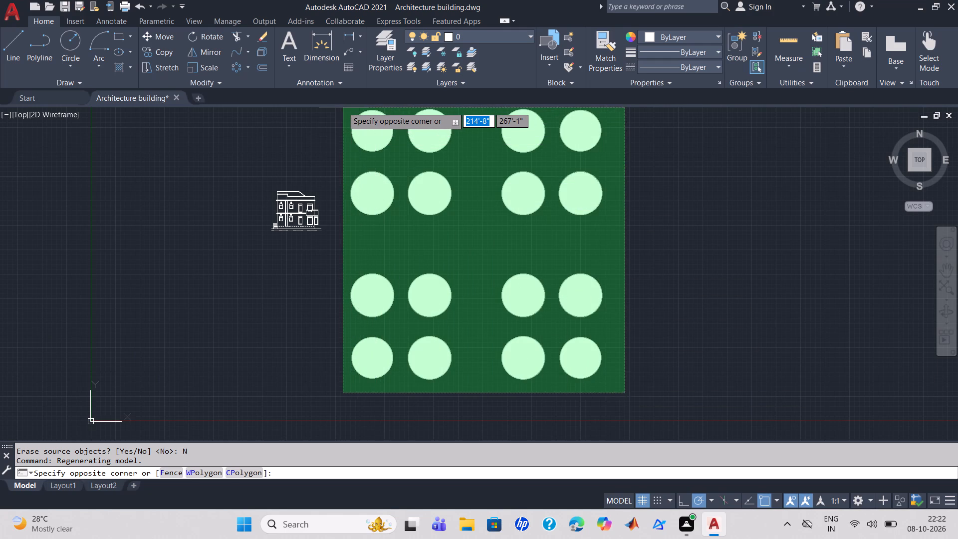
click(343, 107)
click(336, 122)
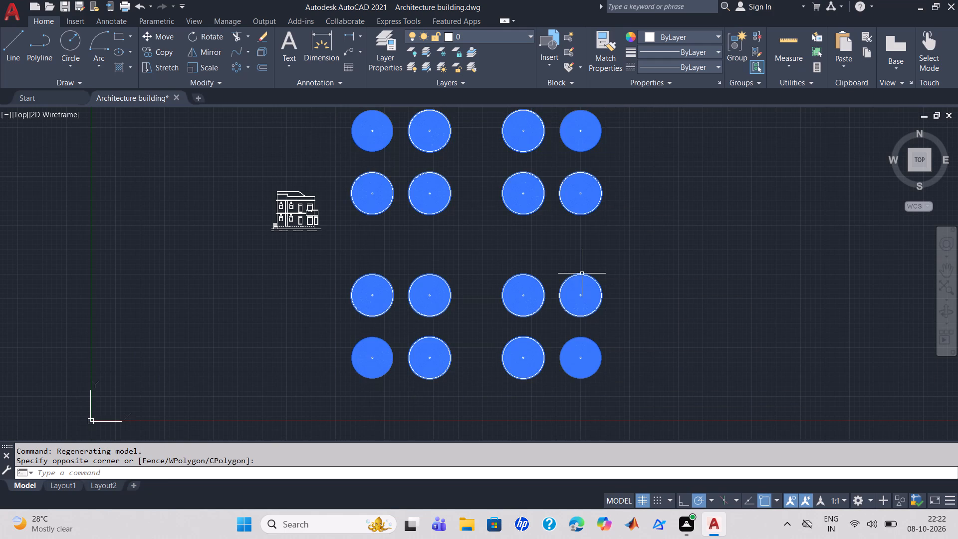
click(200, 50)
click(653, 110)
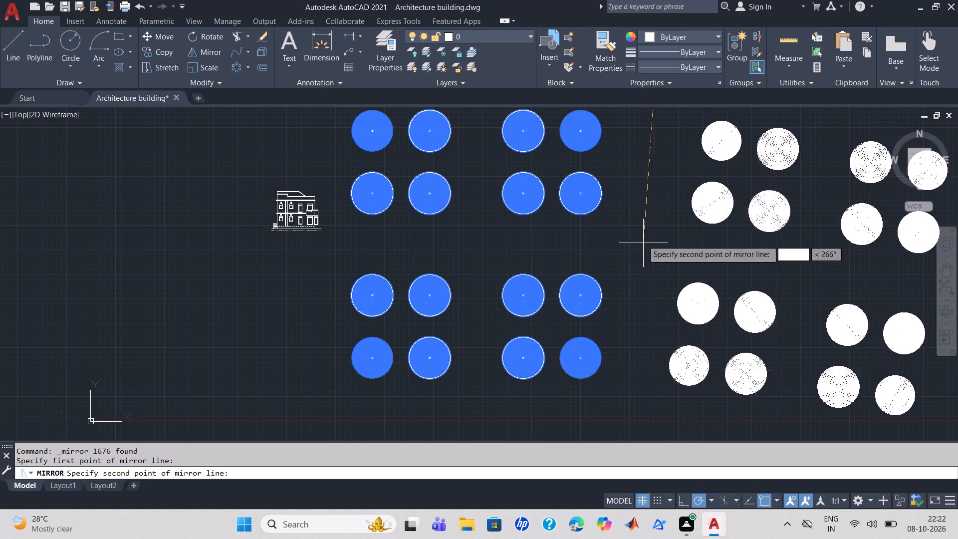
click(649, 224)
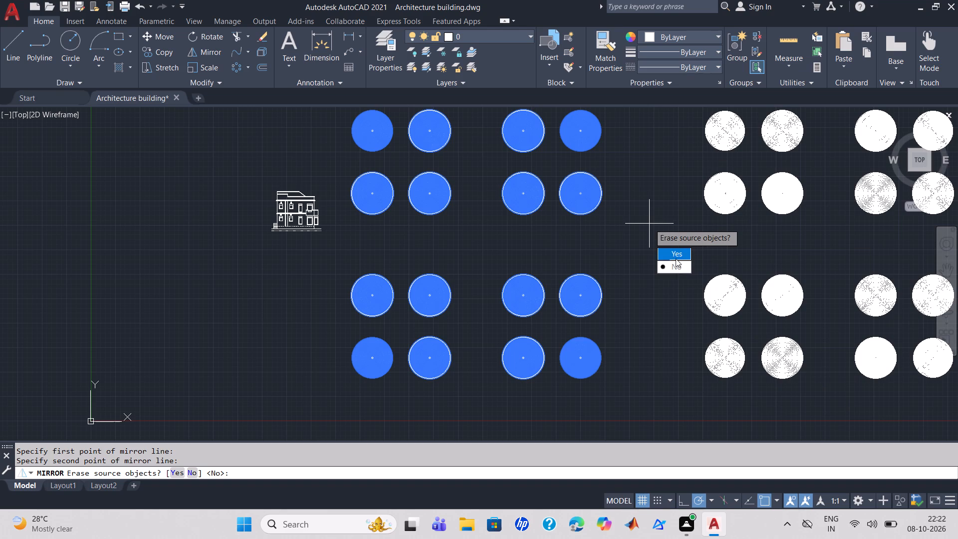
drag(684, 270, 649, 224)
scroll(649, 223, down, 2)
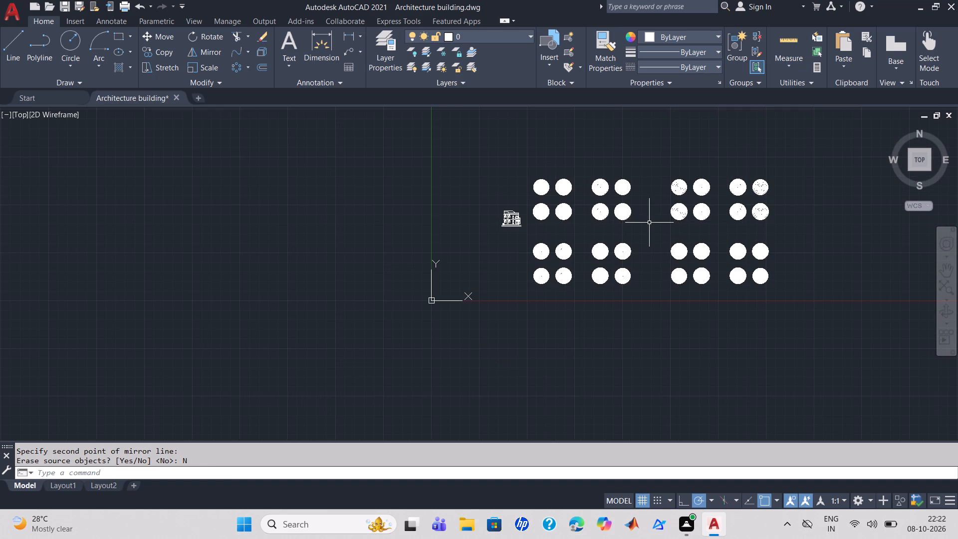
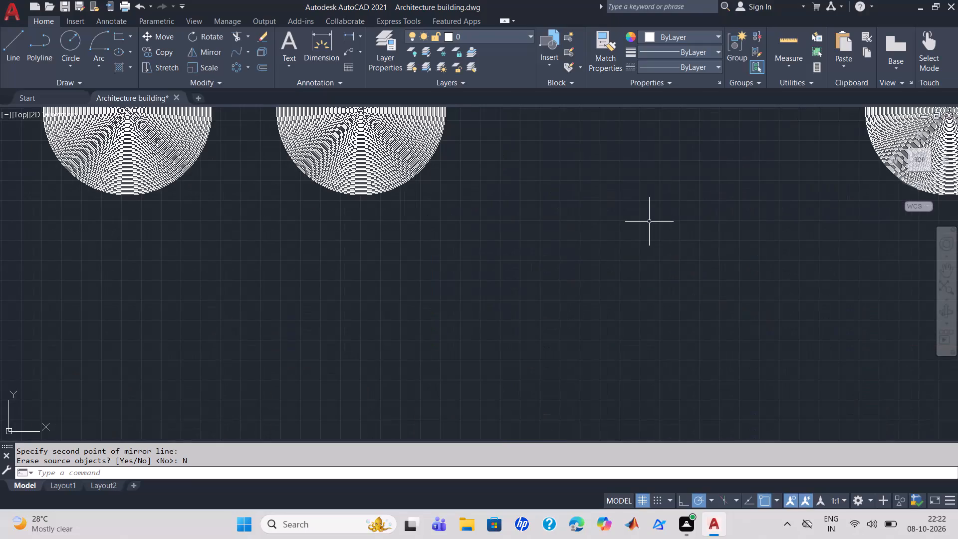
Delete all the densely ringed circles arranged in groups beside the building elevation.
scroll(649, 221, up, 1)
scroll(649, 221, down, 5)
click(850, 336)
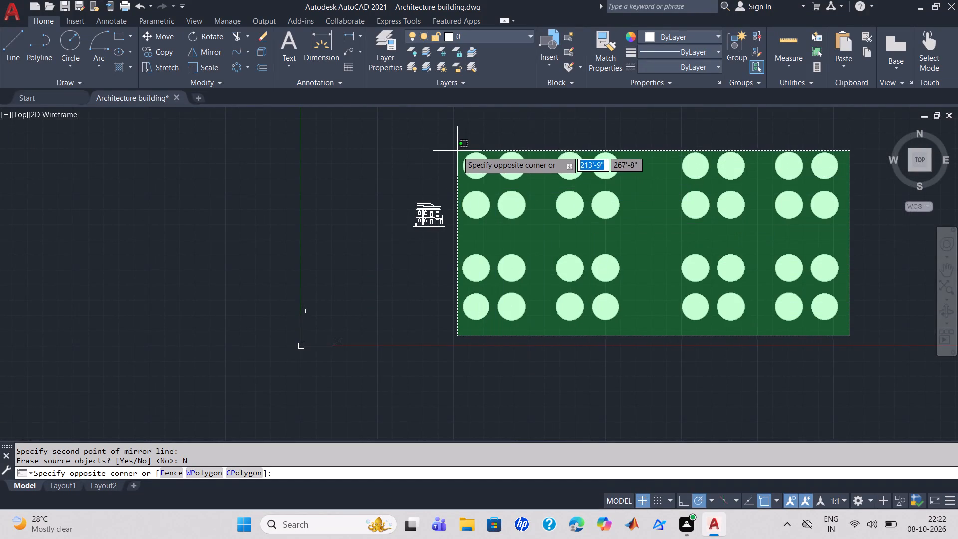
click(459, 147)
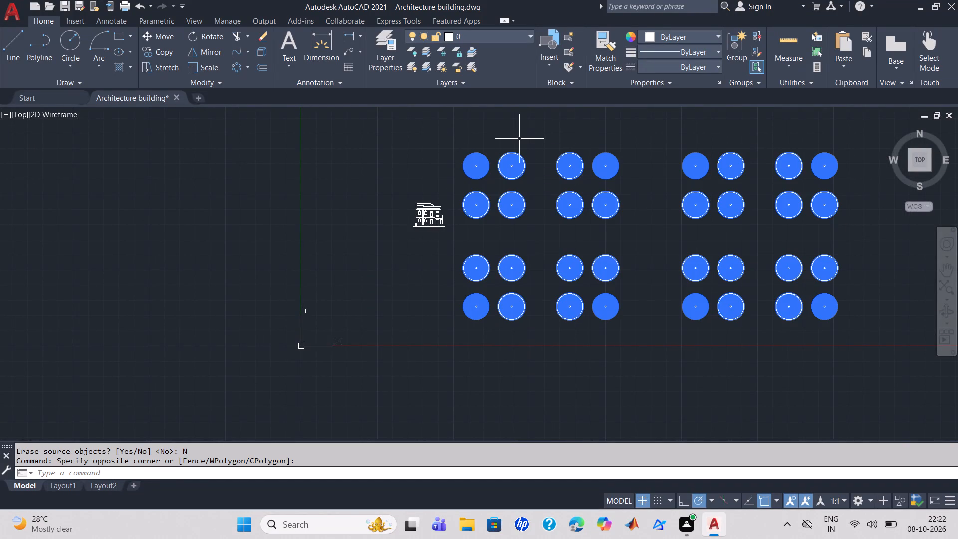
key(Delete)
Mirror the entire building elevation about a vertical line beyond its balcony side, keeping the source objects.
scroll(521, 133, down, 1)
scroll(519, 134, up, 4)
middle_drag(410, 214, 733, 172)
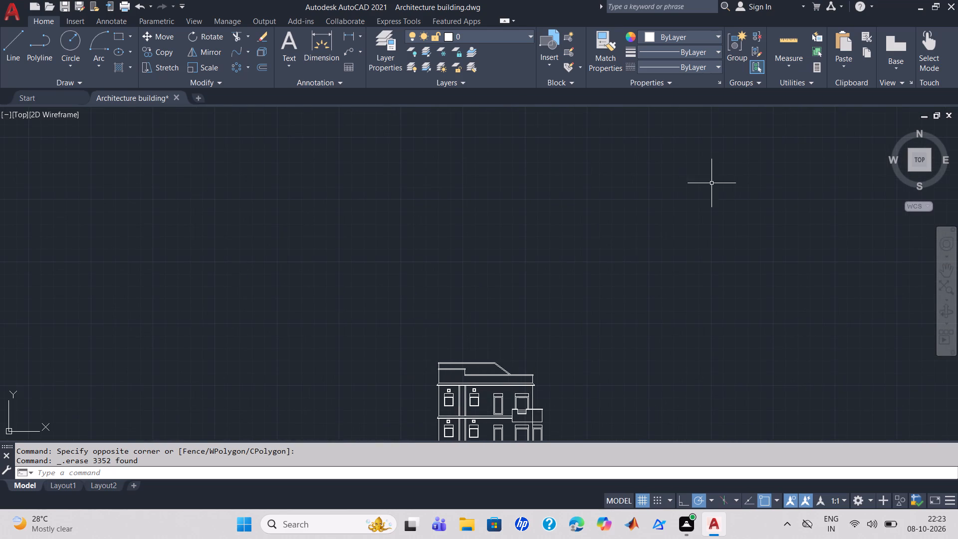
middle_drag(605, 289, 581, 149)
scroll(580, 142, up, 1)
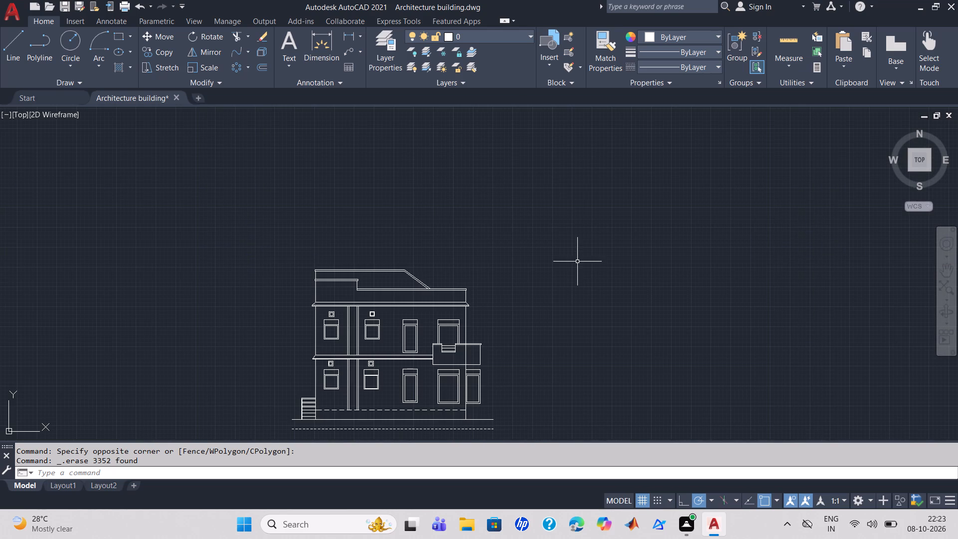
middle_drag(576, 268, 578, 153)
scroll(578, 151, up, 2)
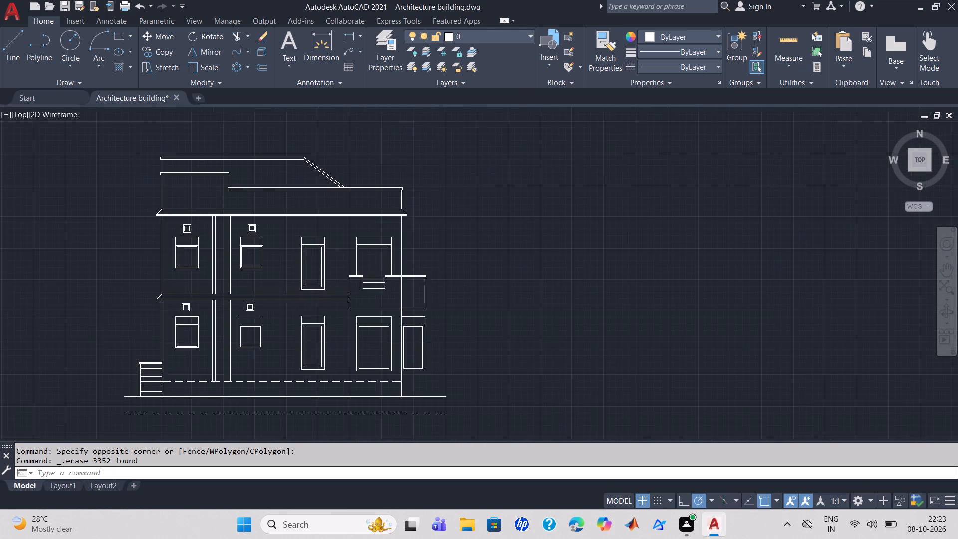
scroll(588, 149, down, 1)
middle_drag(538, 226, 636, 210)
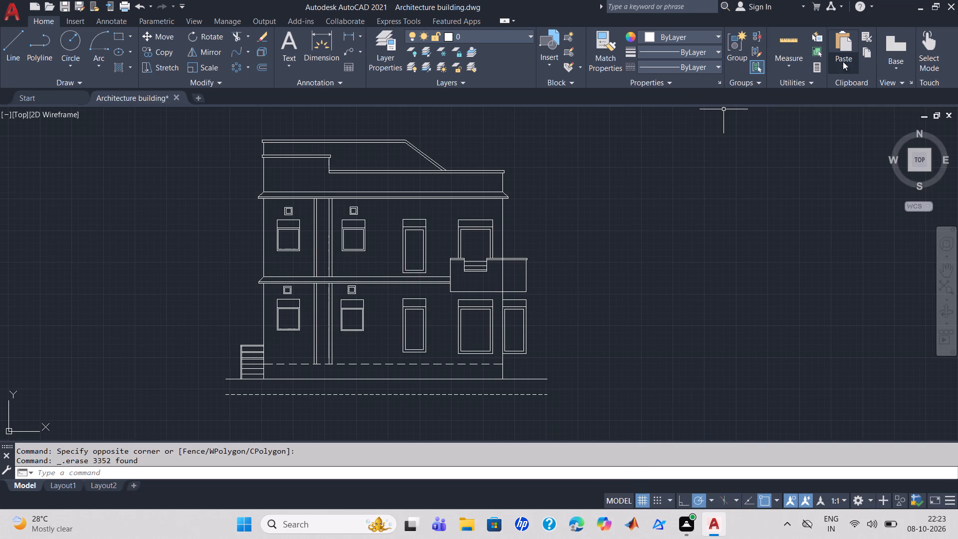
click(203, 51)
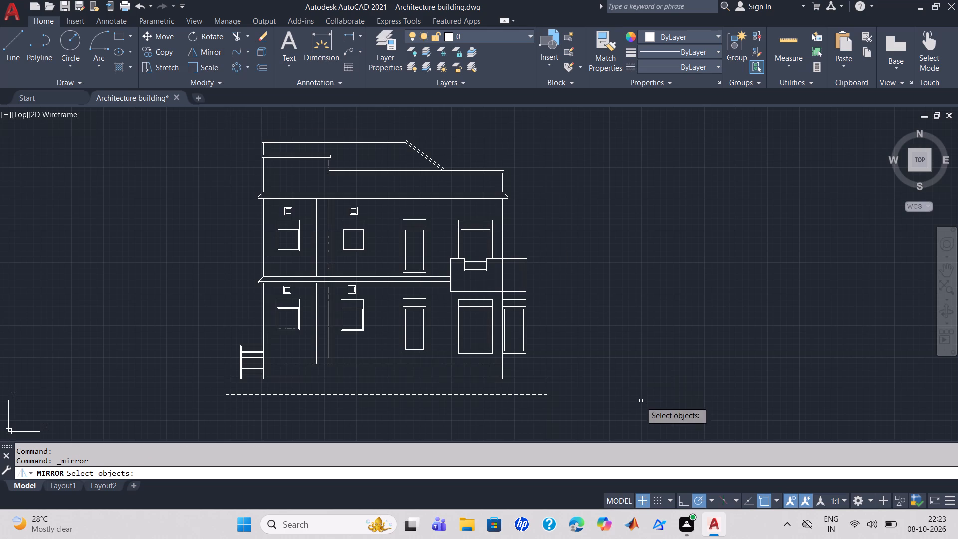
click(588, 426)
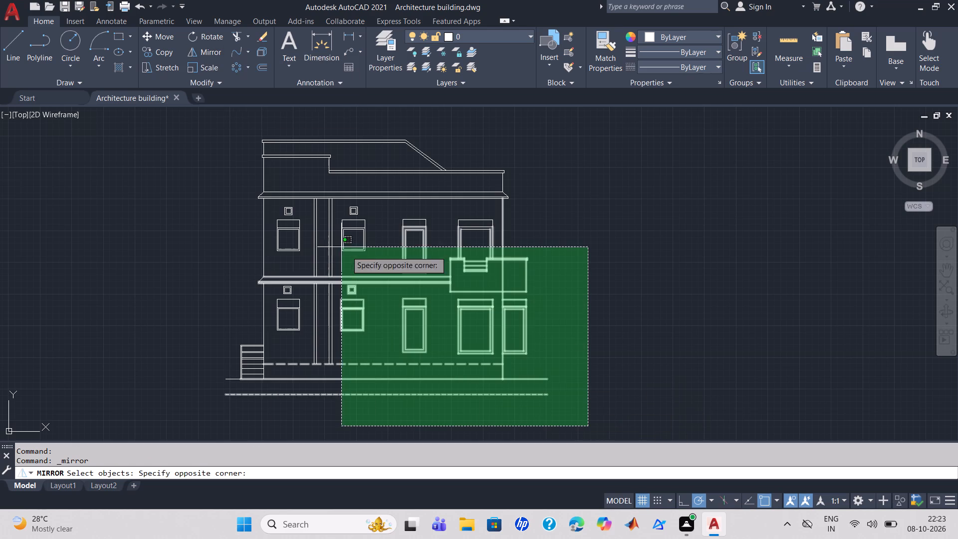
click(213, 125)
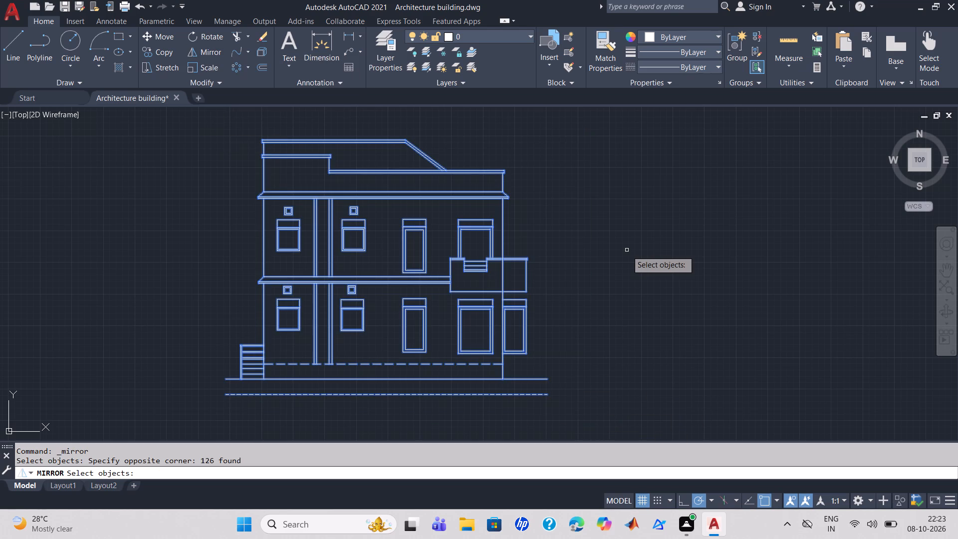
key(Return)
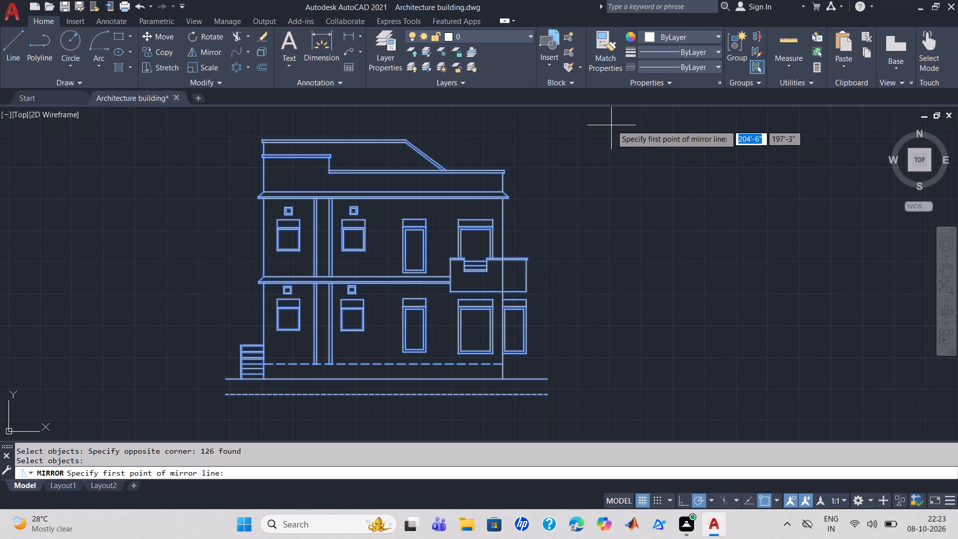
click(611, 124)
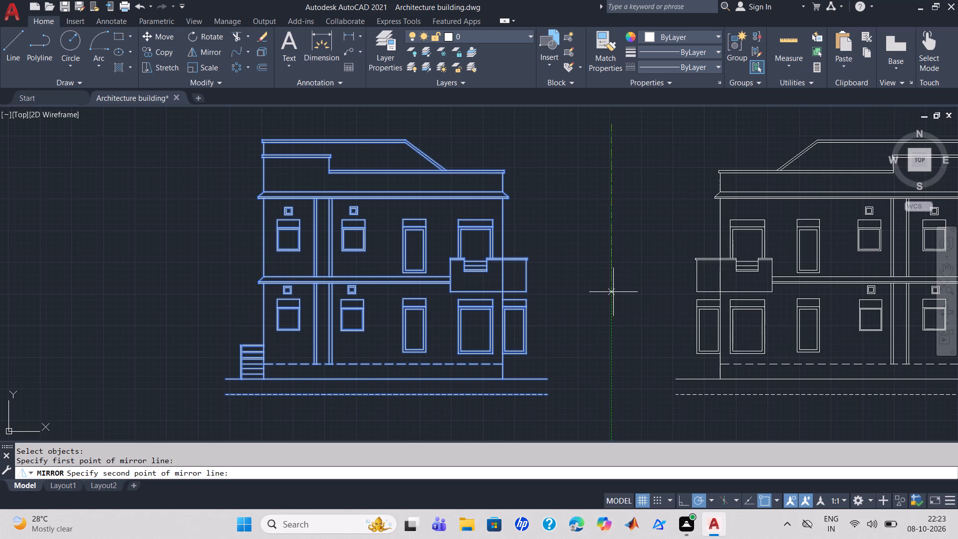
click(612, 292)
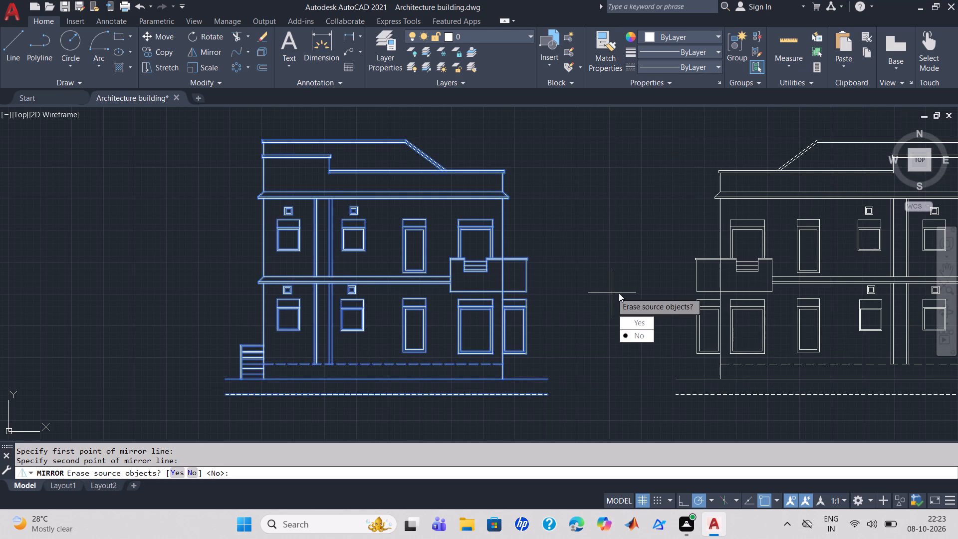
scroll(669, 308, down, 3)
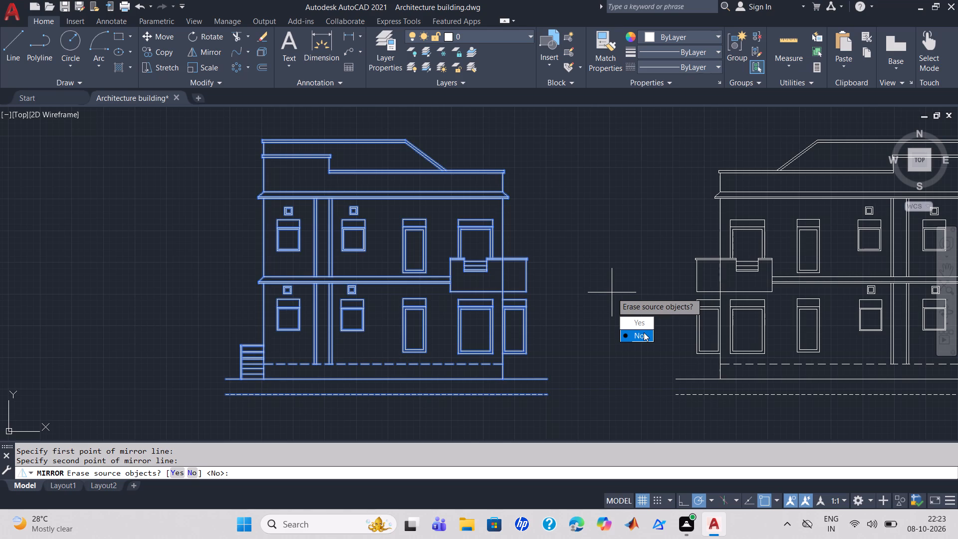
drag(644, 332, 612, 292)
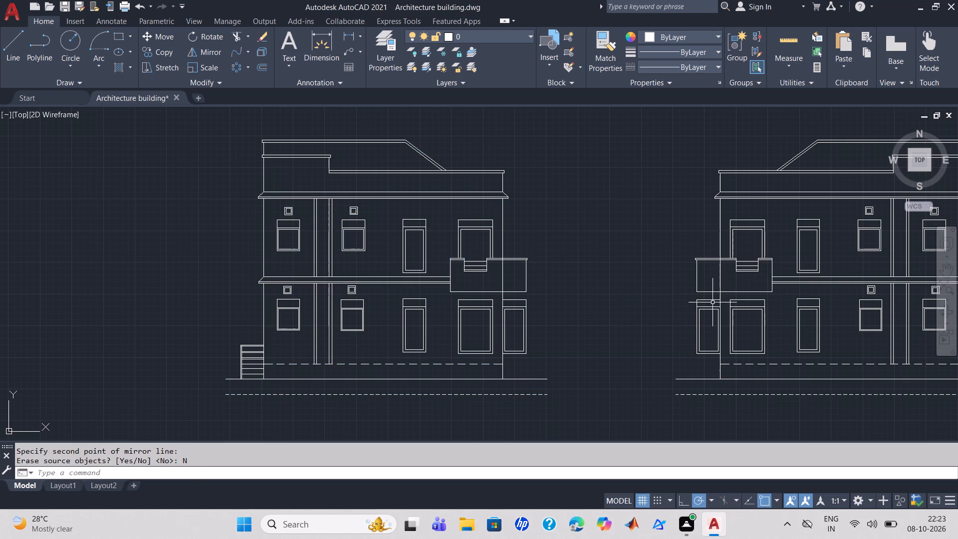
Insert the Vehicles - Imperial block from the architectural tool palette at ground level between the two building elevations.
middle_drag(648, 288, 518, 280)
scroll(518, 280, down, 1)
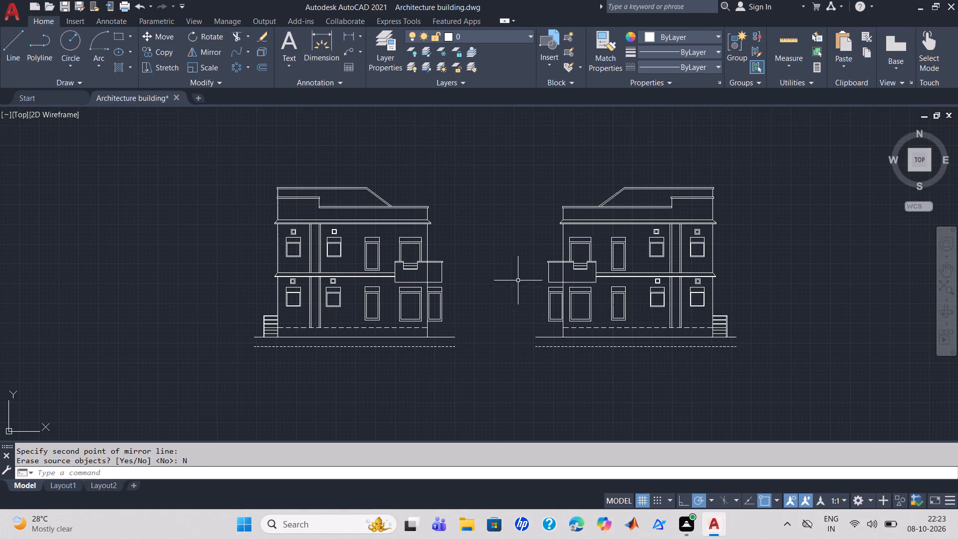
scroll(537, 280, up, 1)
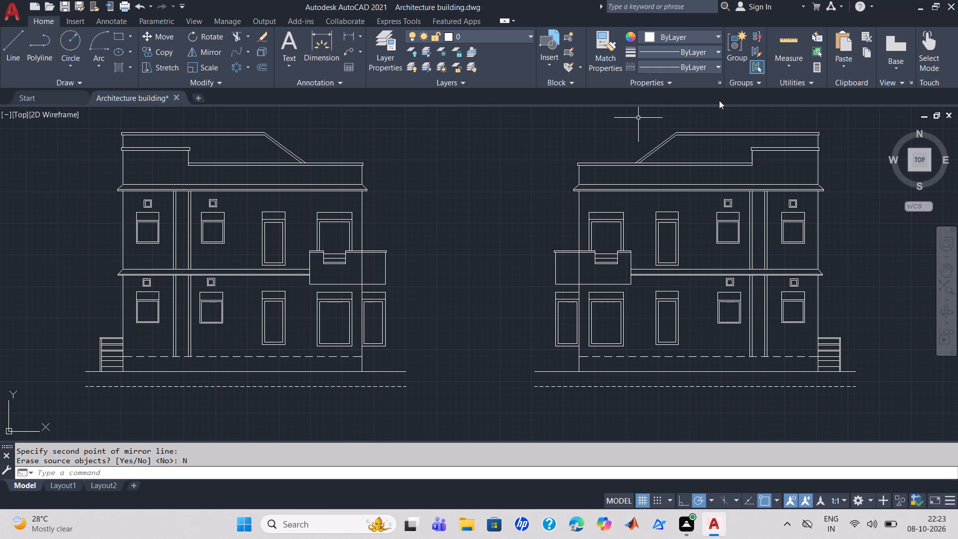
text(too)
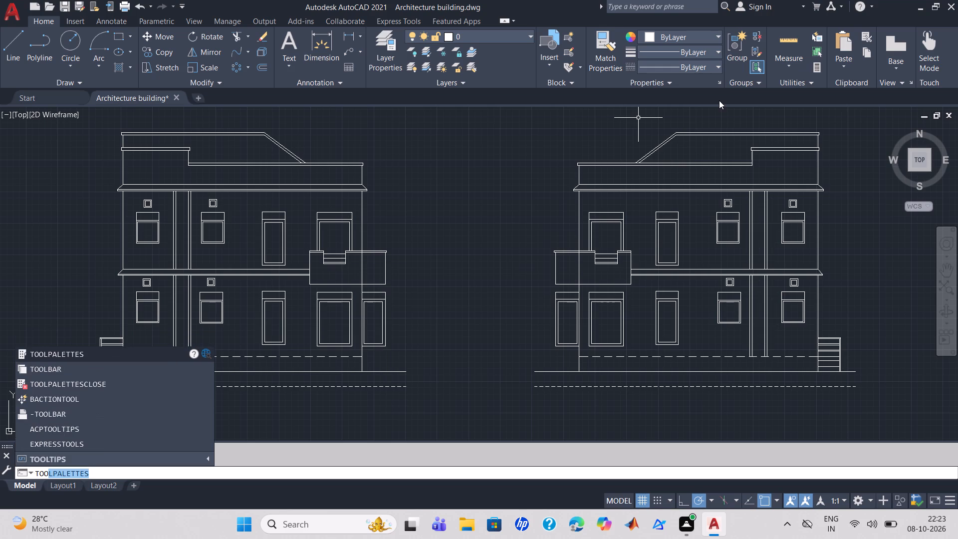
key(Right)
key(Return)
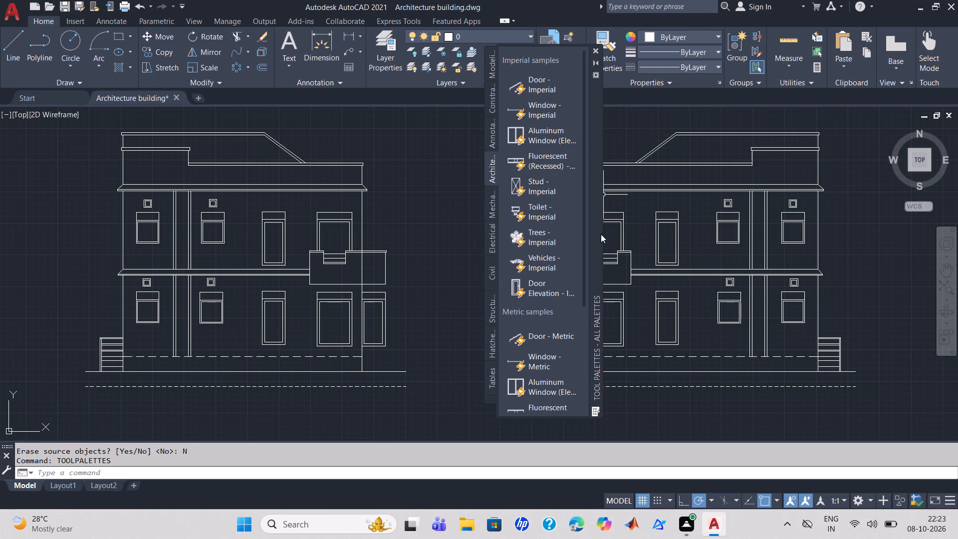
click(551, 265)
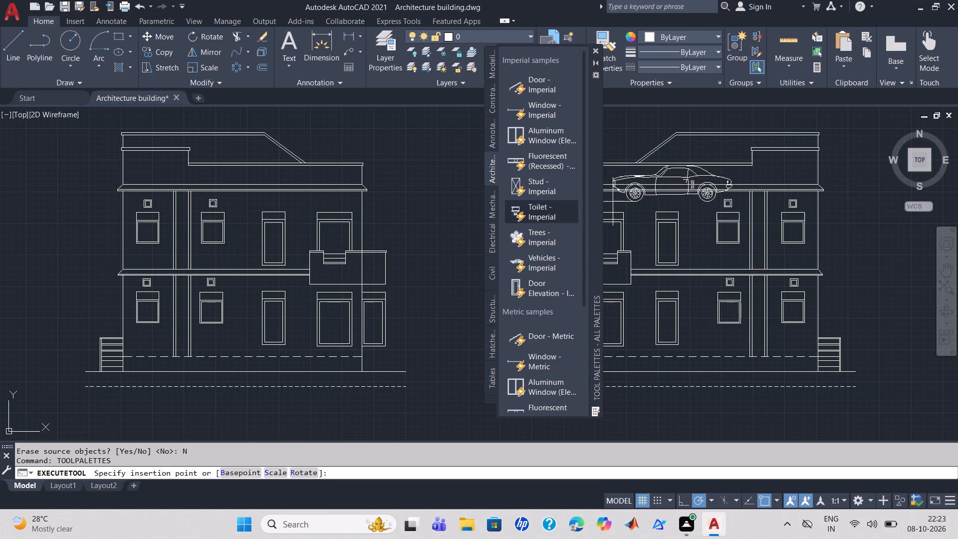
click(423, 376)
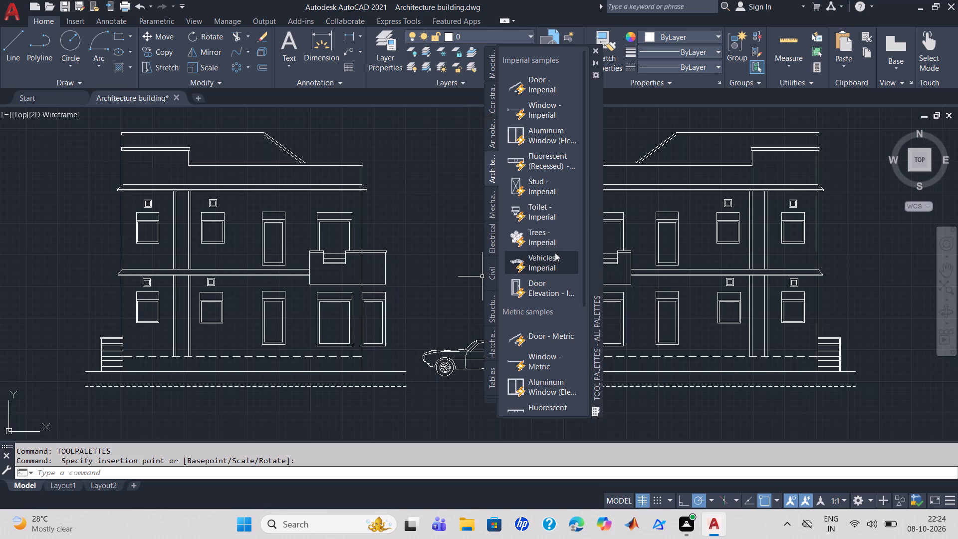
Insert the Trees - Imperial block beside the stair side of the mirrored building and close the tool palettes.
click(544, 239)
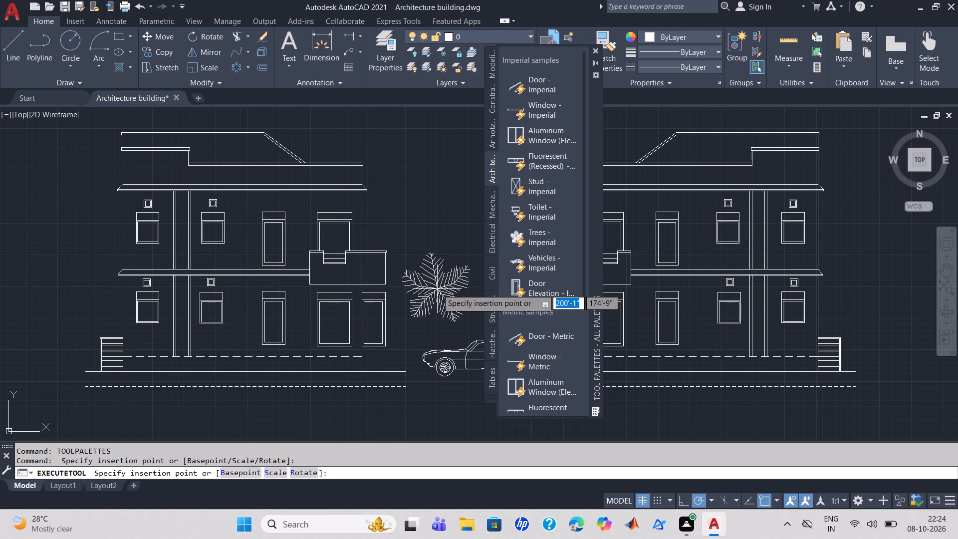
click(881, 282)
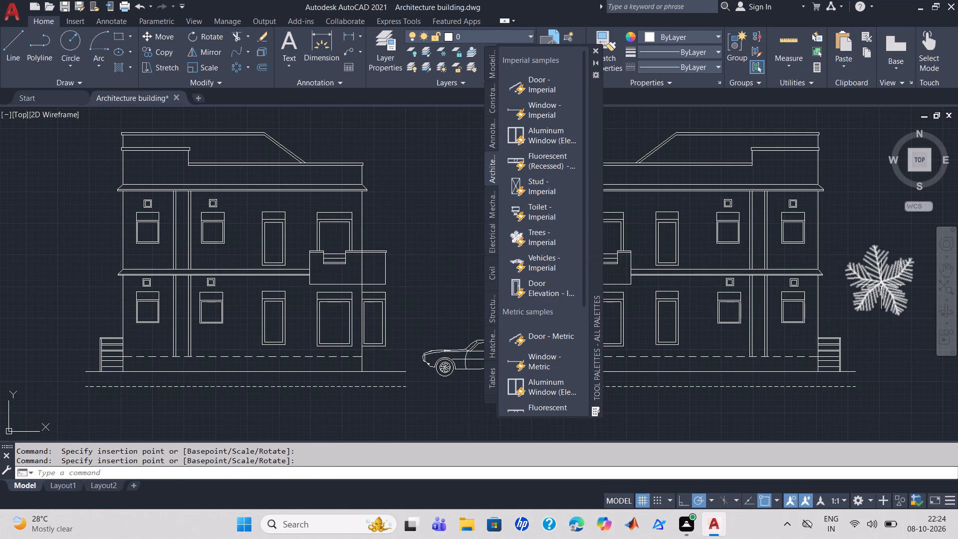
click(594, 50)
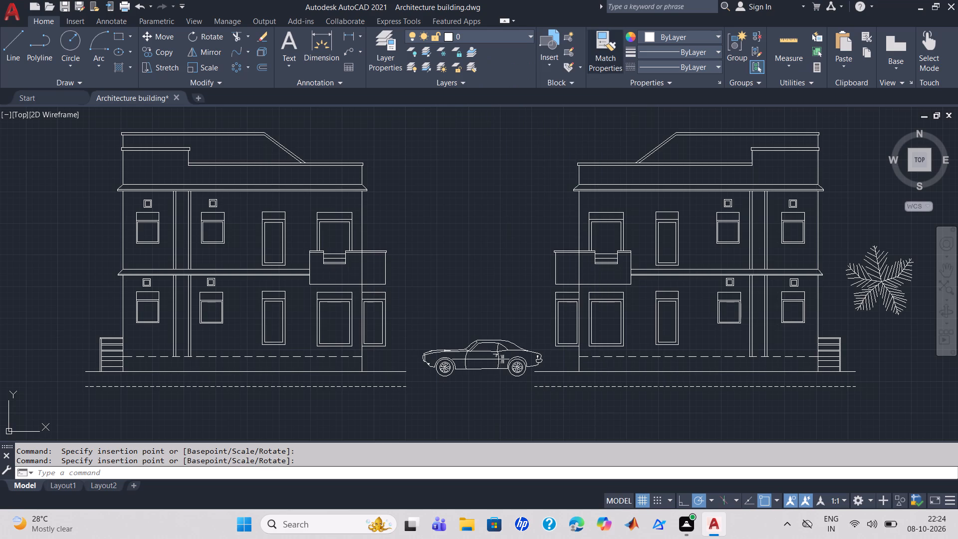
Switch the inserted tree block to its Palm (Elevation) type.
click(885, 281)
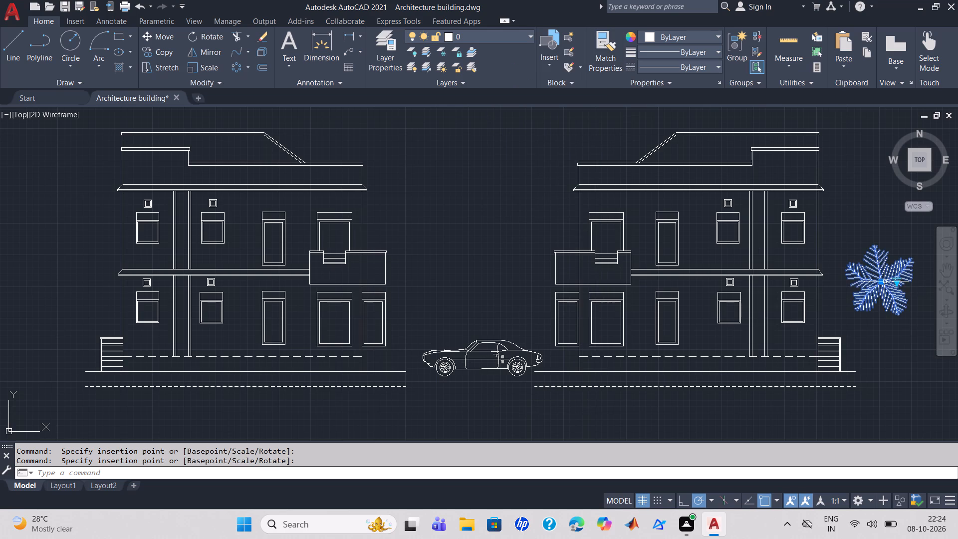
click(895, 283)
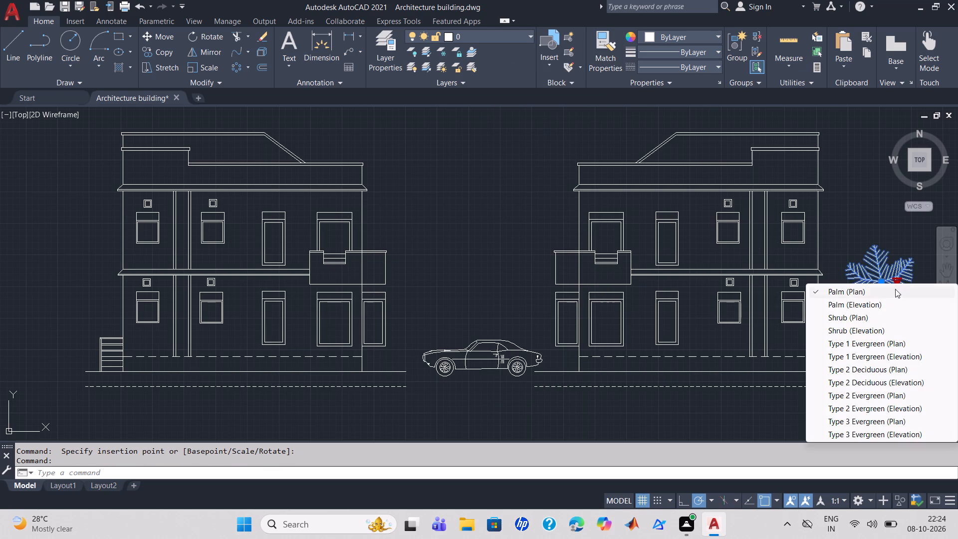
click(873, 304)
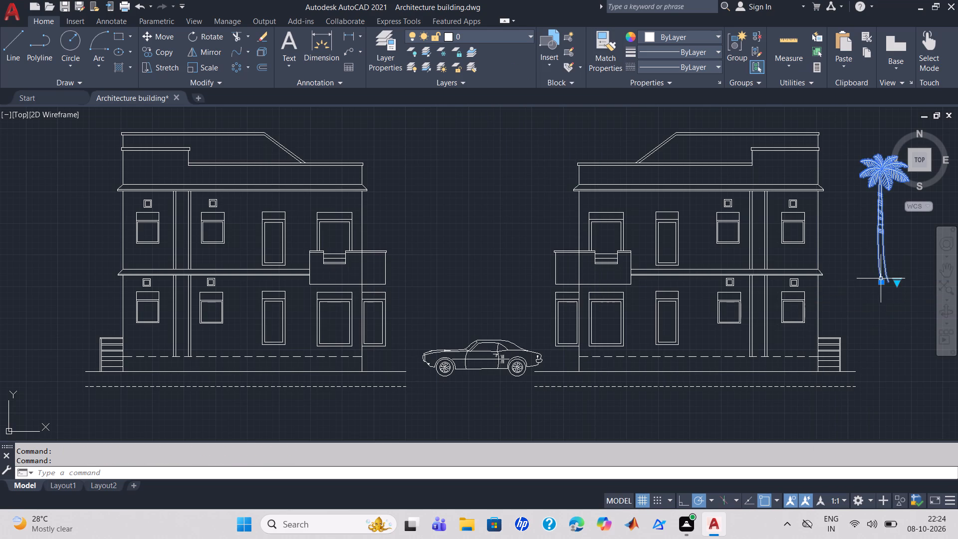
click(896, 283)
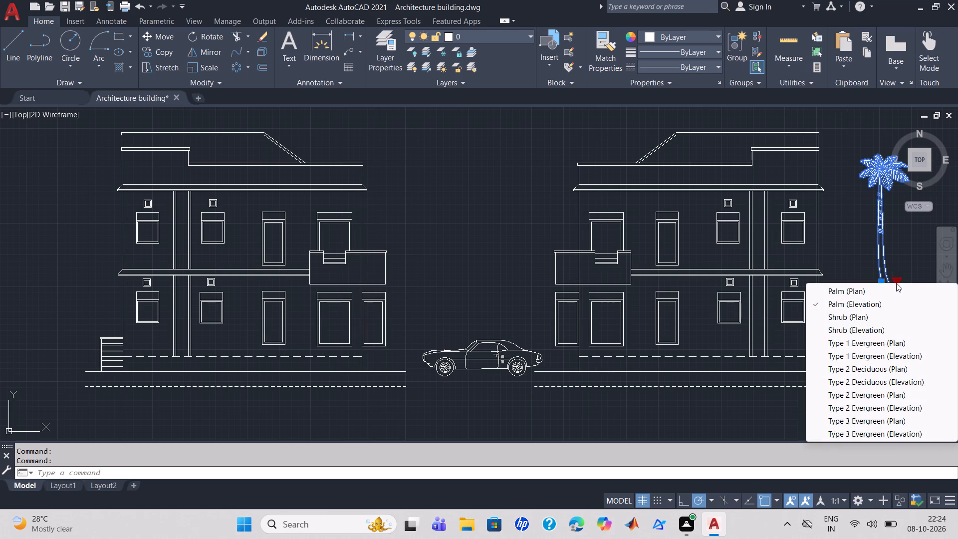
click(885, 248)
Move the palm tree by its base onto the ground level between the original building and the car.
click(884, 282)
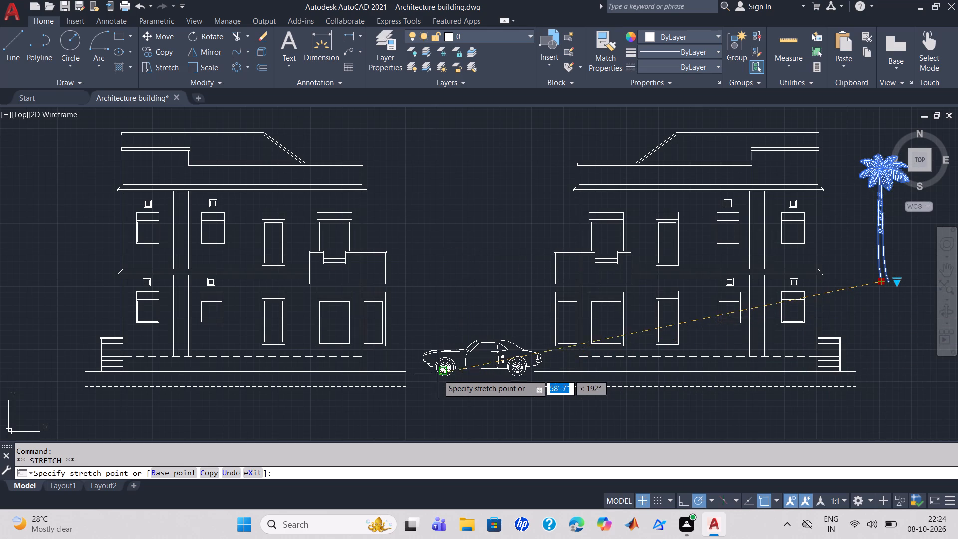
click(415, 372)
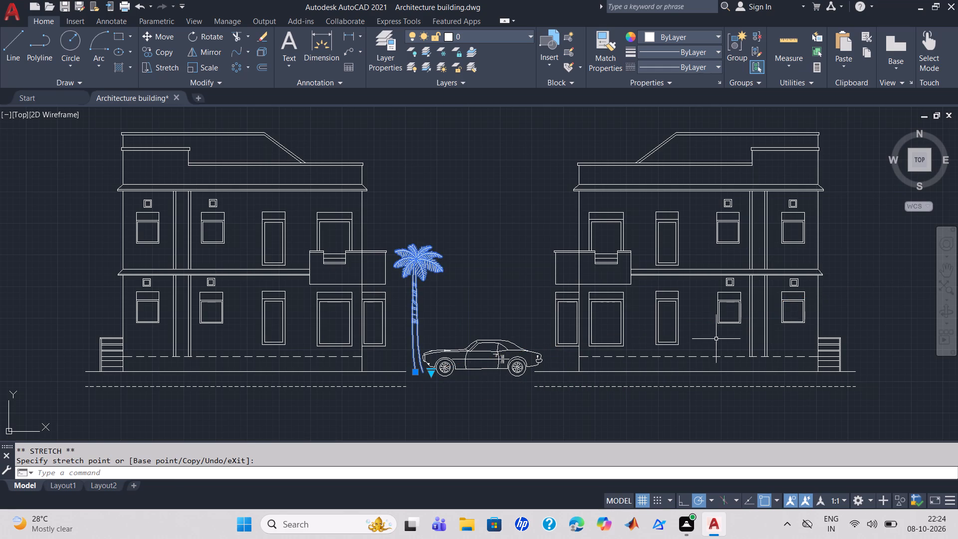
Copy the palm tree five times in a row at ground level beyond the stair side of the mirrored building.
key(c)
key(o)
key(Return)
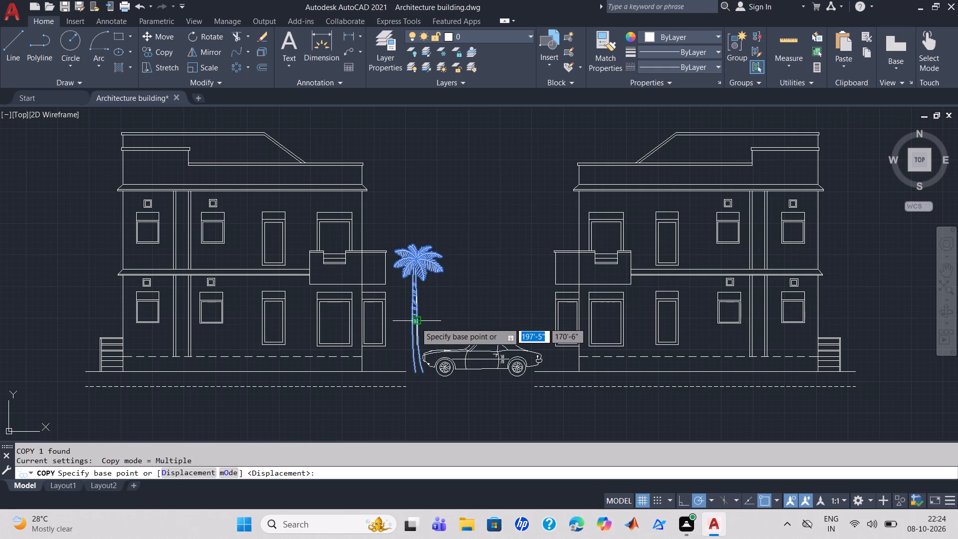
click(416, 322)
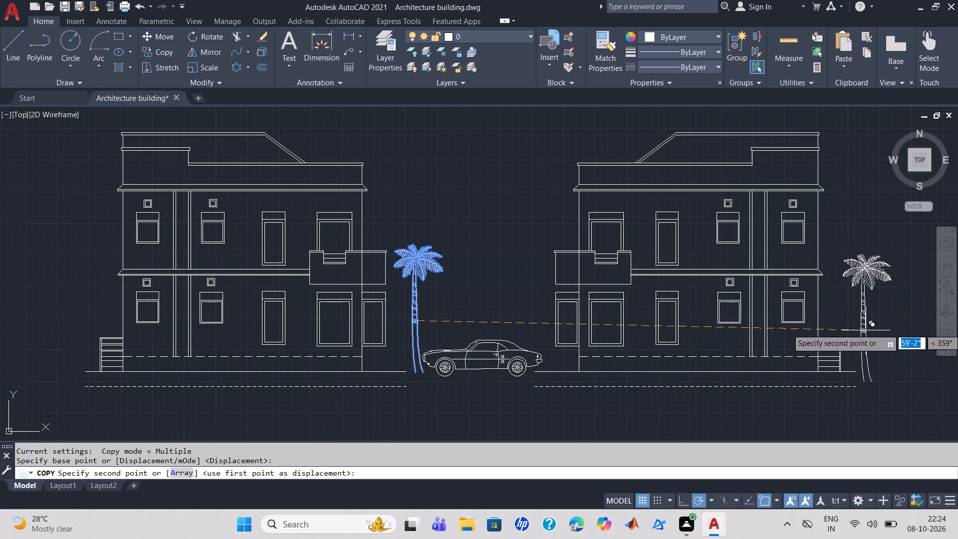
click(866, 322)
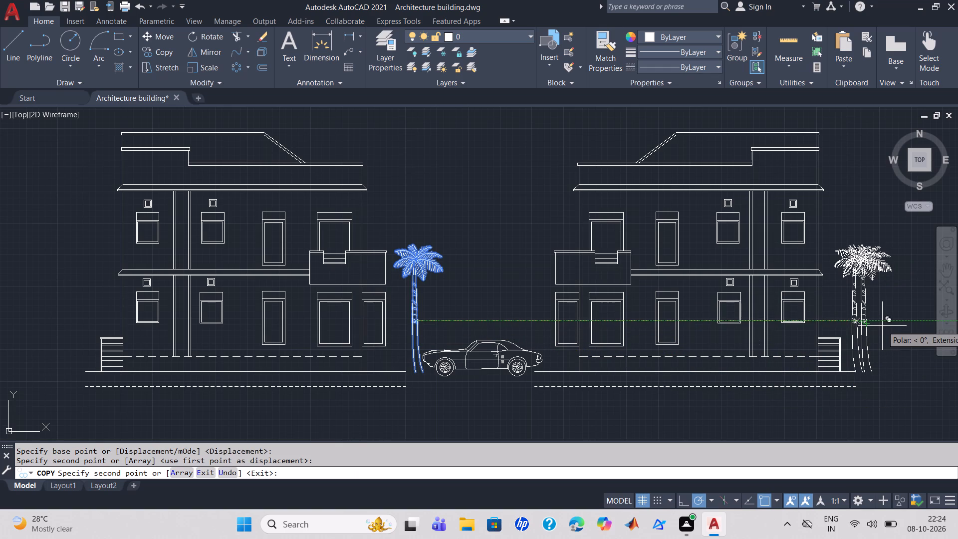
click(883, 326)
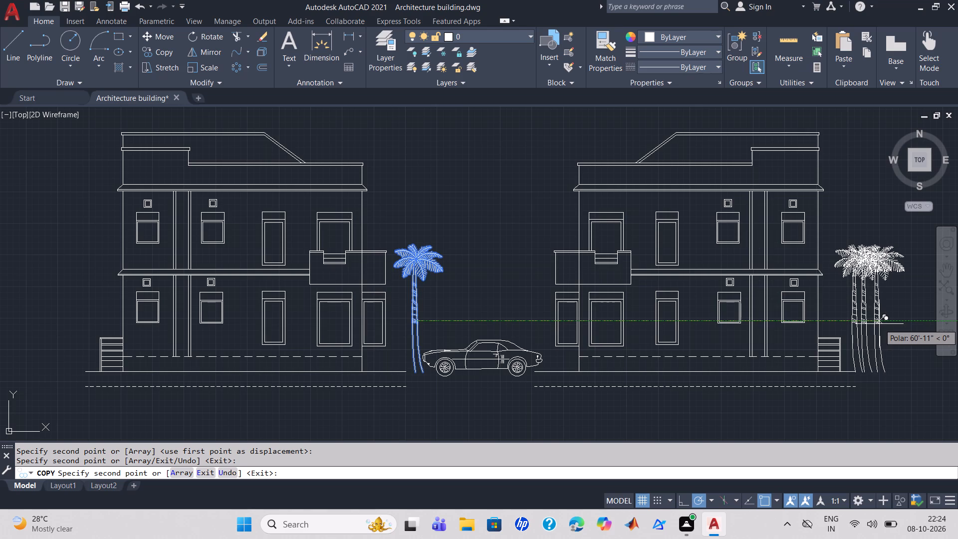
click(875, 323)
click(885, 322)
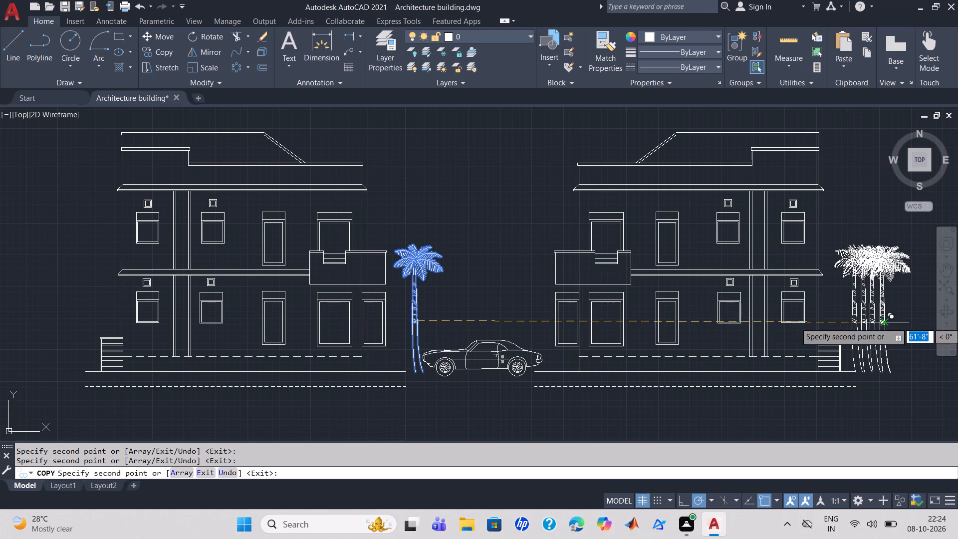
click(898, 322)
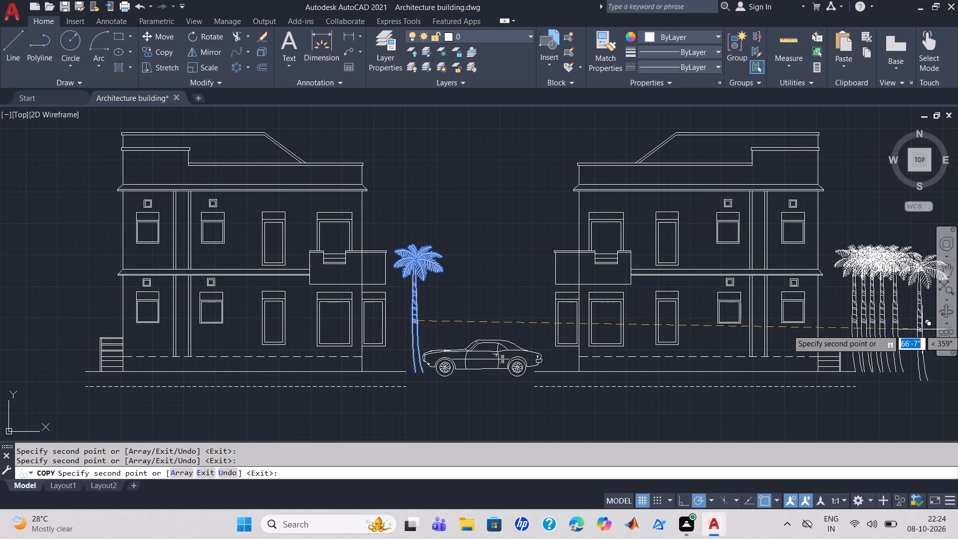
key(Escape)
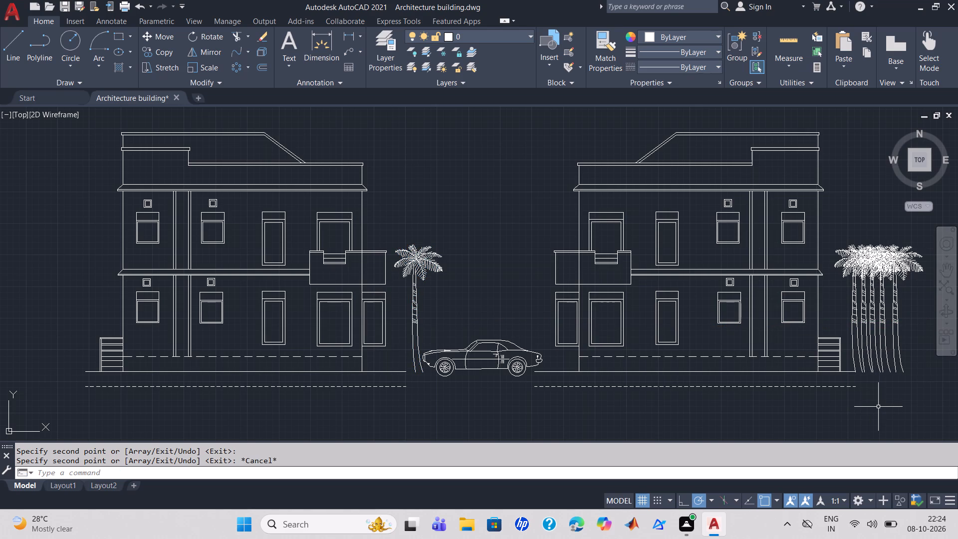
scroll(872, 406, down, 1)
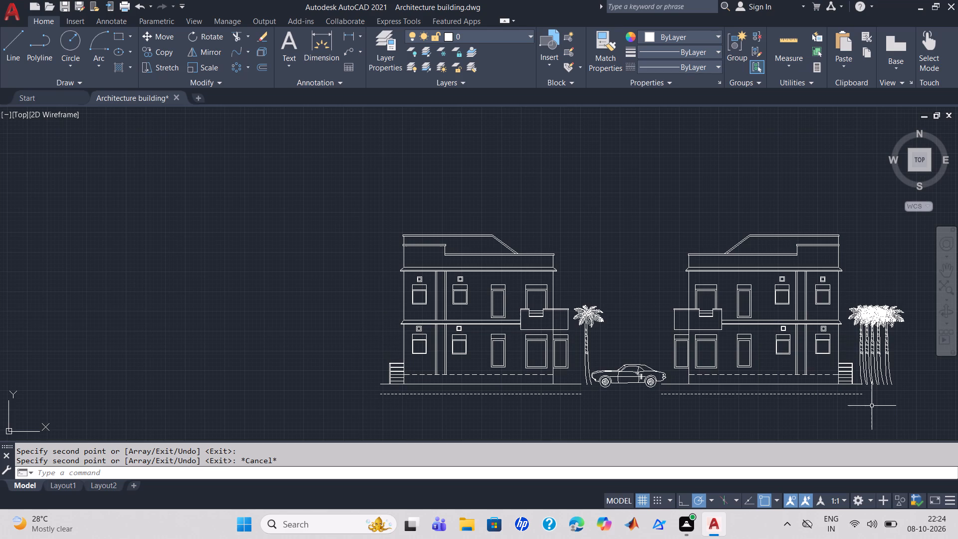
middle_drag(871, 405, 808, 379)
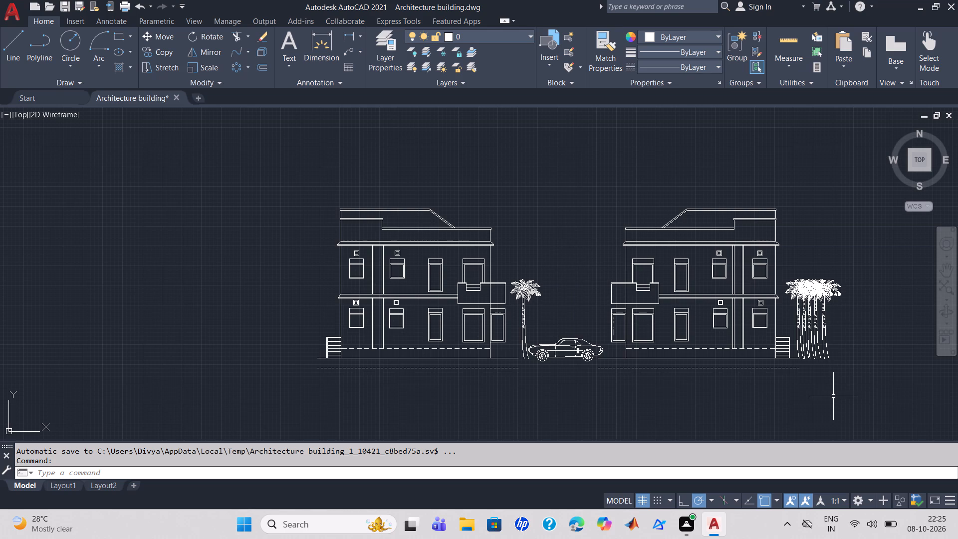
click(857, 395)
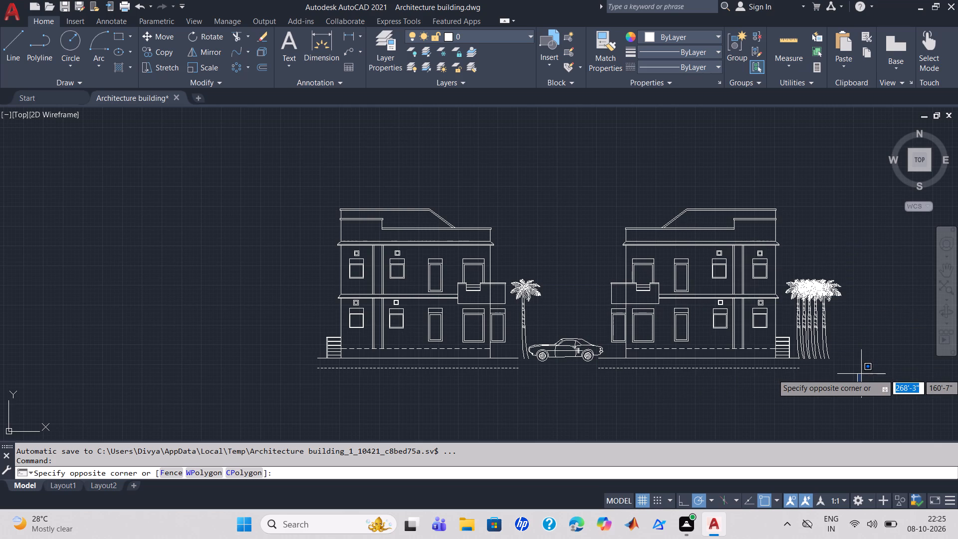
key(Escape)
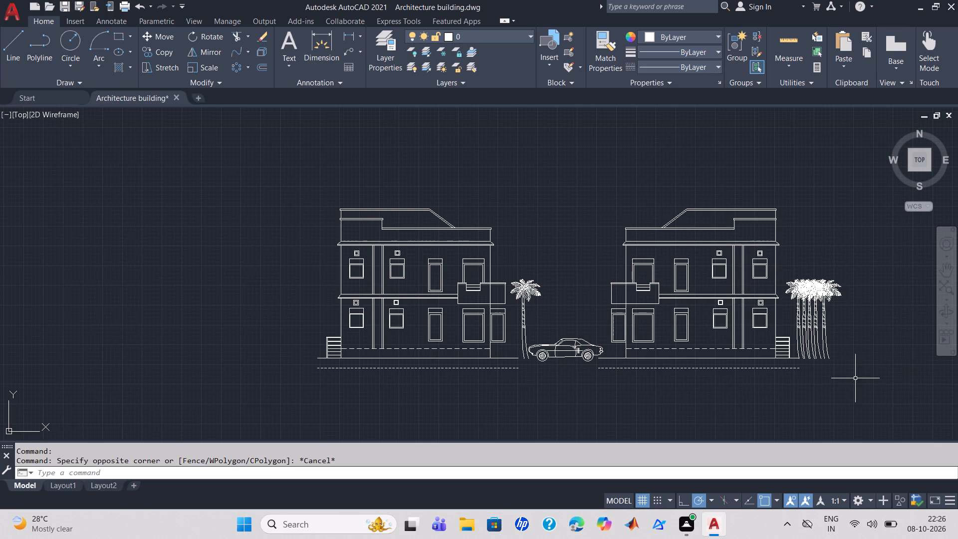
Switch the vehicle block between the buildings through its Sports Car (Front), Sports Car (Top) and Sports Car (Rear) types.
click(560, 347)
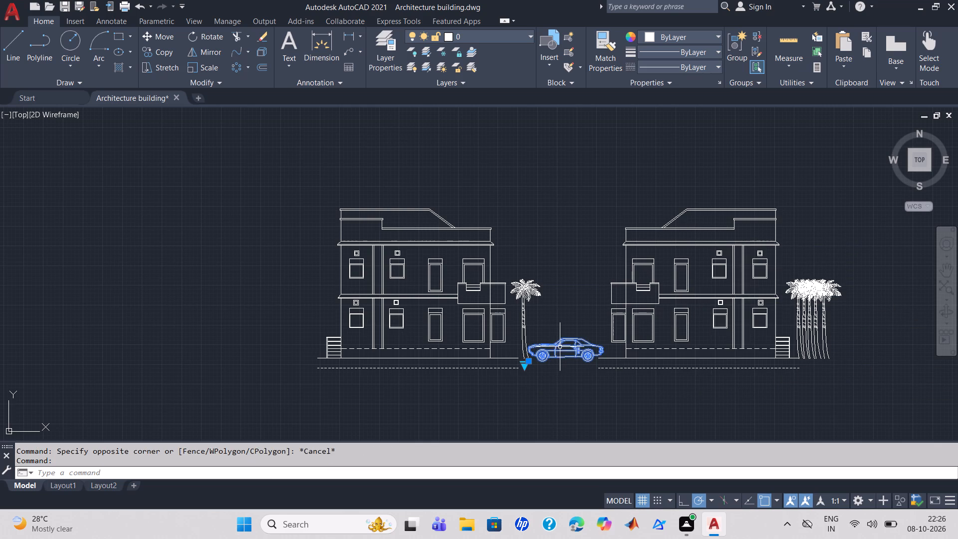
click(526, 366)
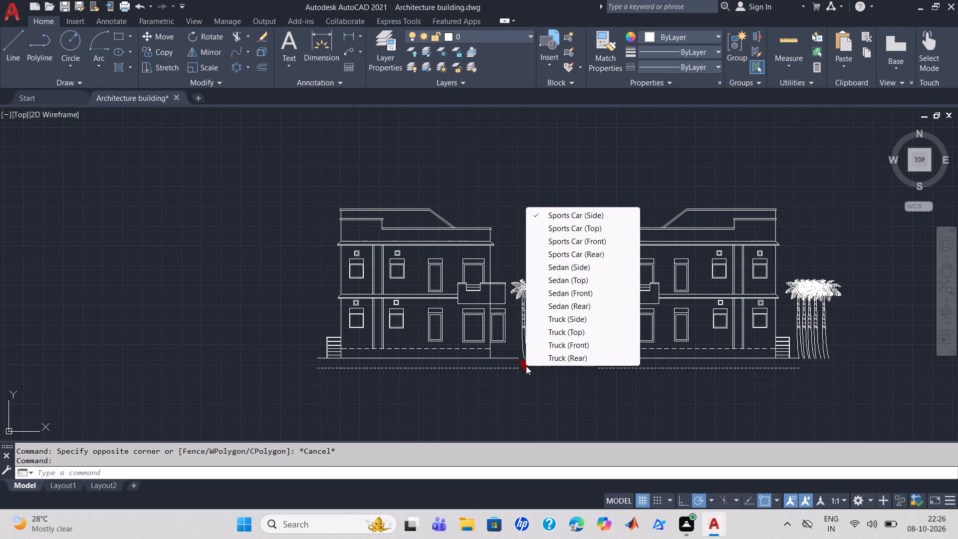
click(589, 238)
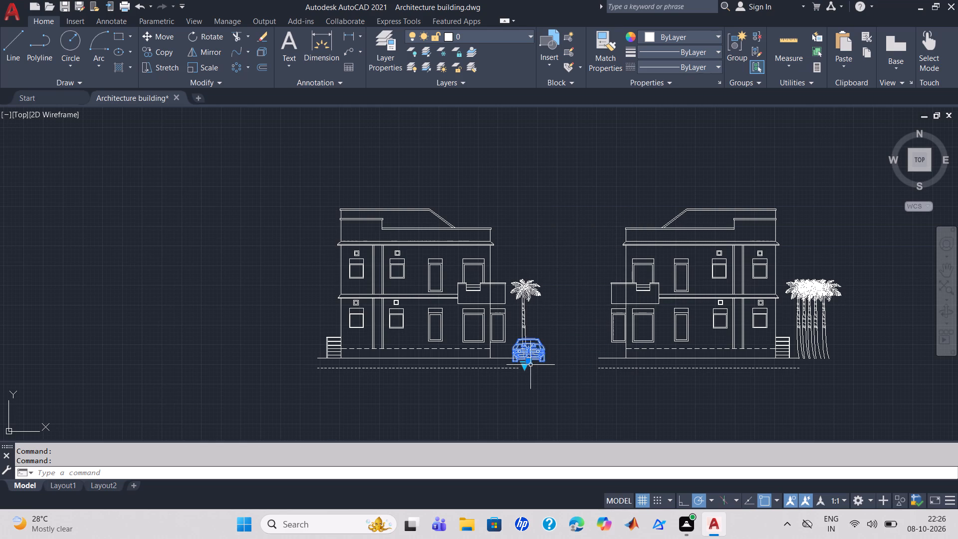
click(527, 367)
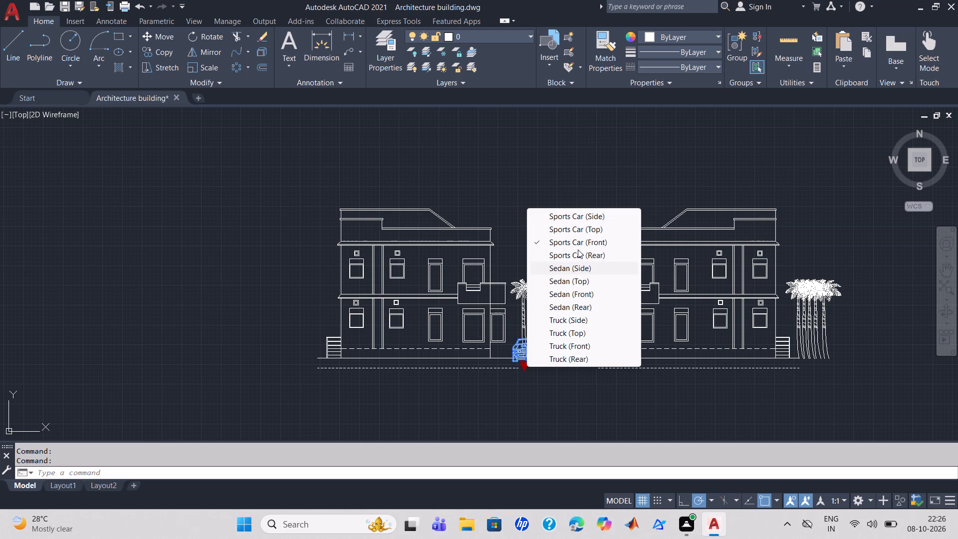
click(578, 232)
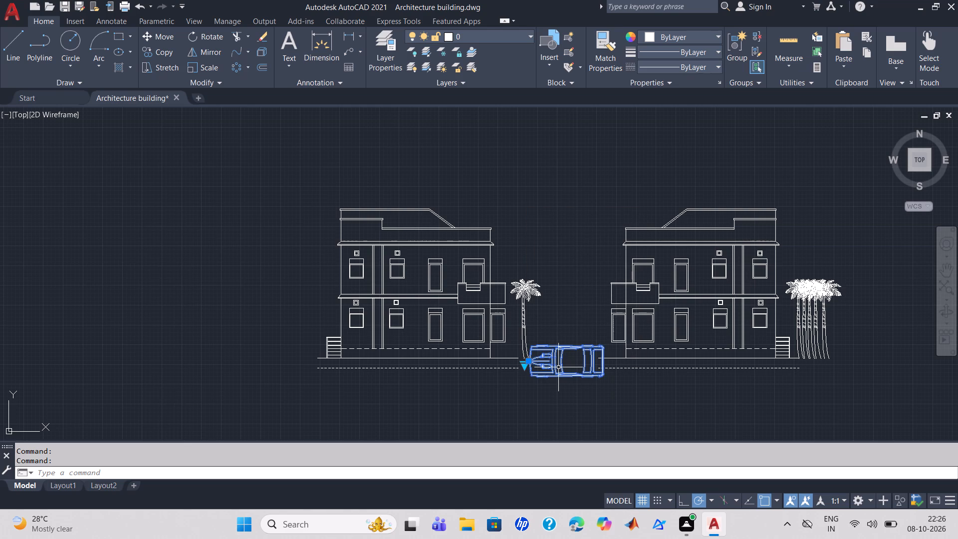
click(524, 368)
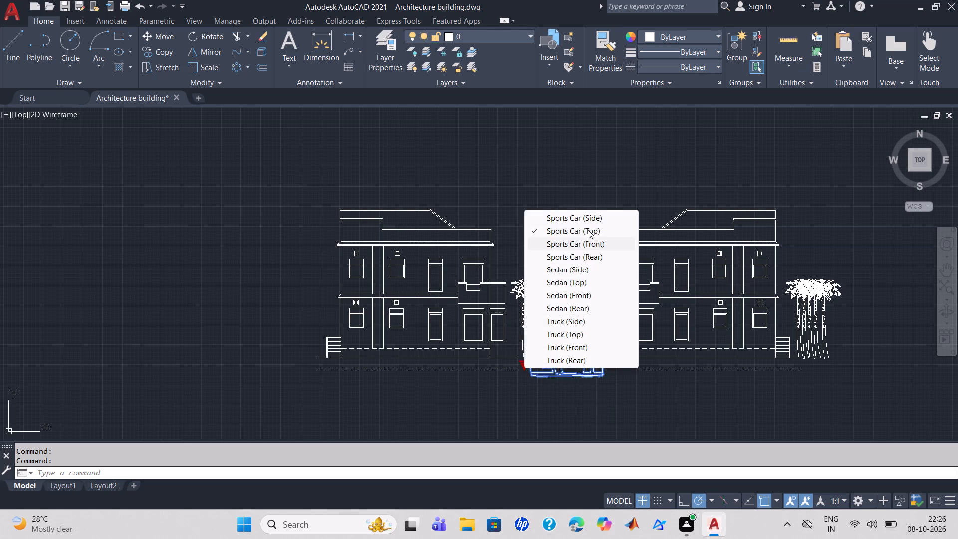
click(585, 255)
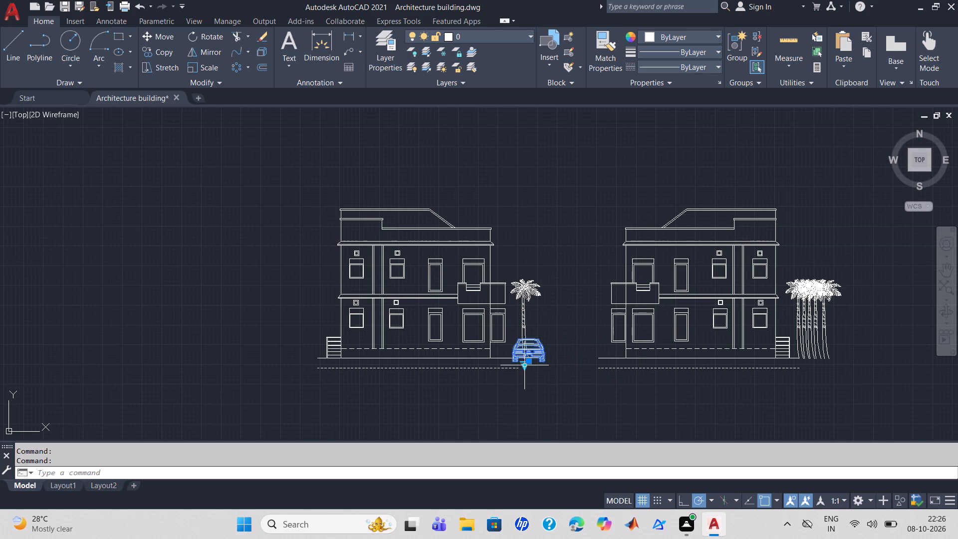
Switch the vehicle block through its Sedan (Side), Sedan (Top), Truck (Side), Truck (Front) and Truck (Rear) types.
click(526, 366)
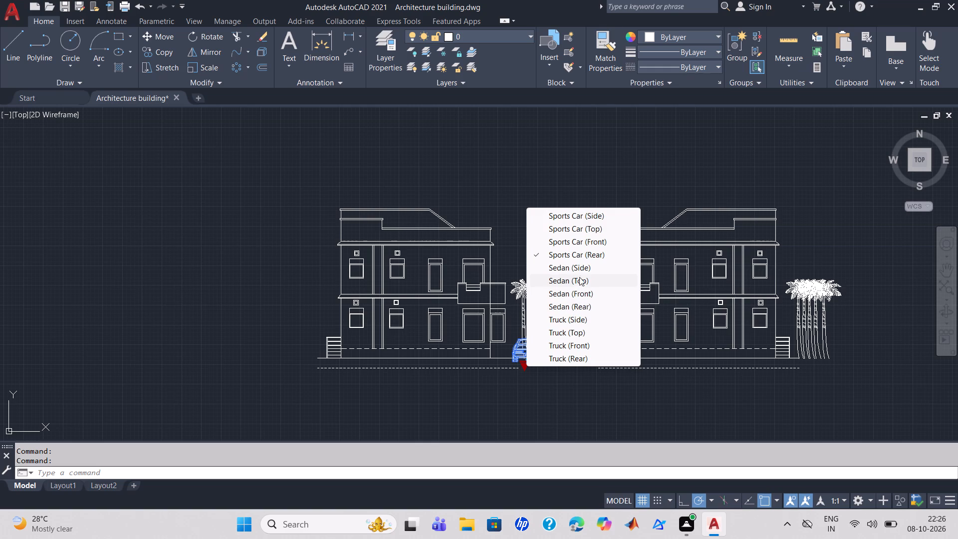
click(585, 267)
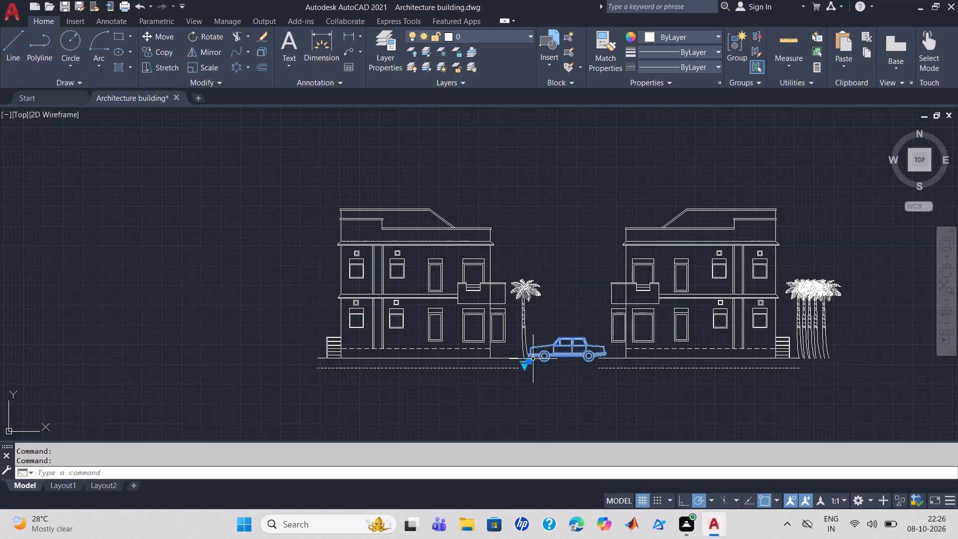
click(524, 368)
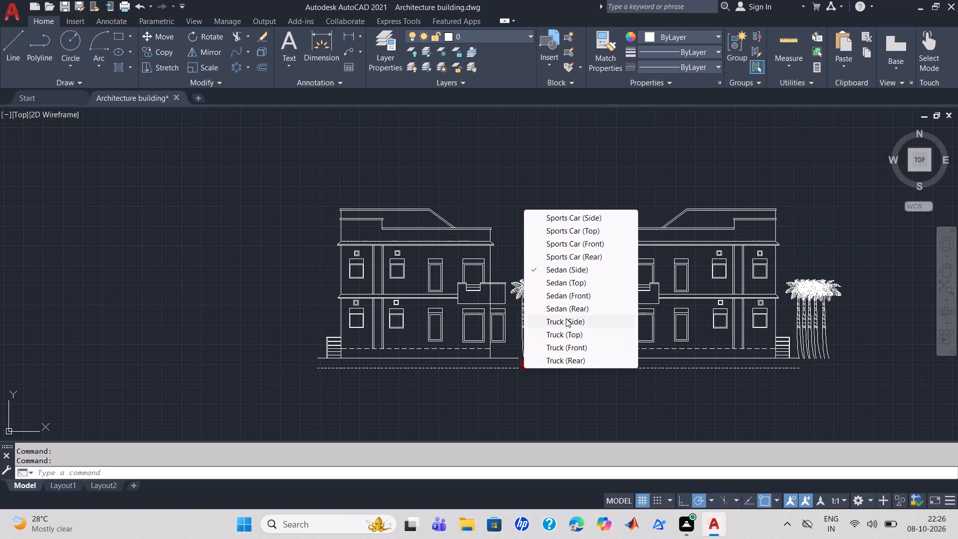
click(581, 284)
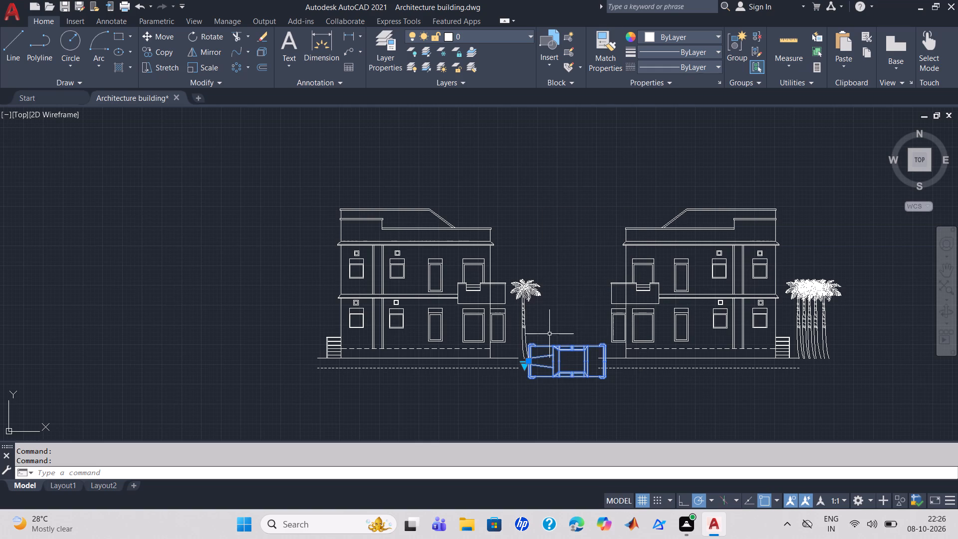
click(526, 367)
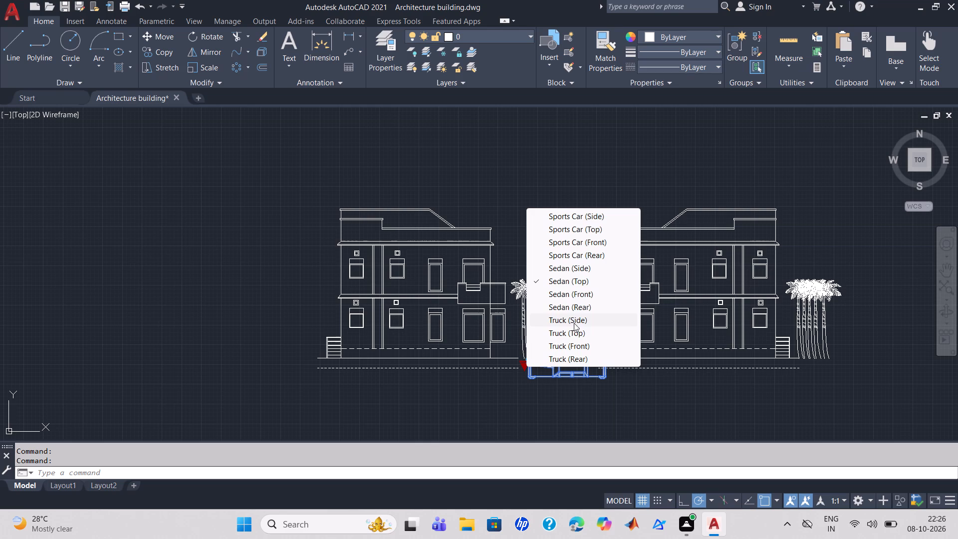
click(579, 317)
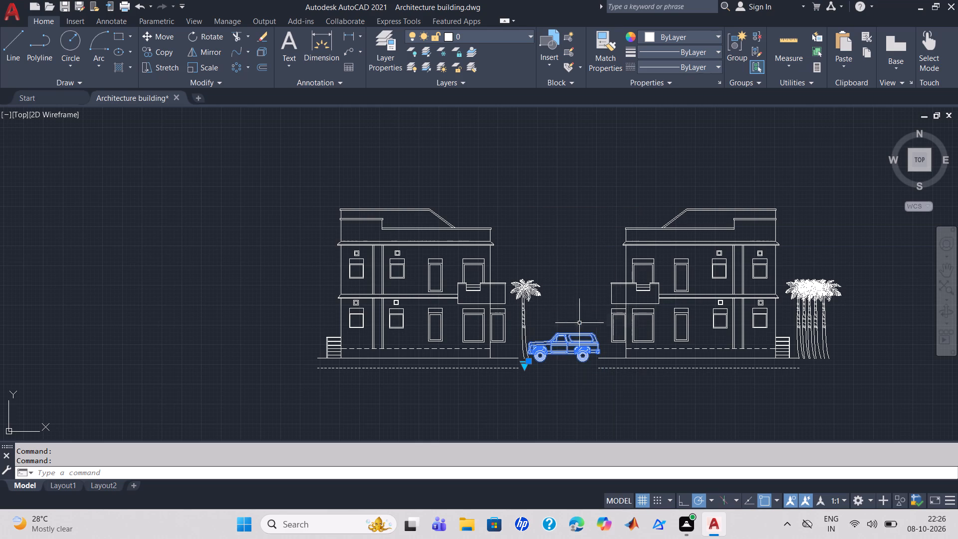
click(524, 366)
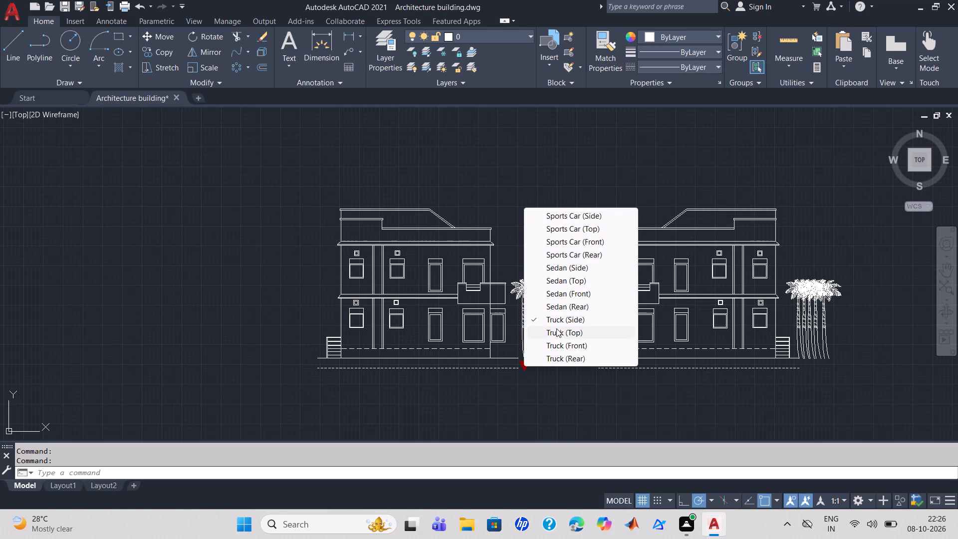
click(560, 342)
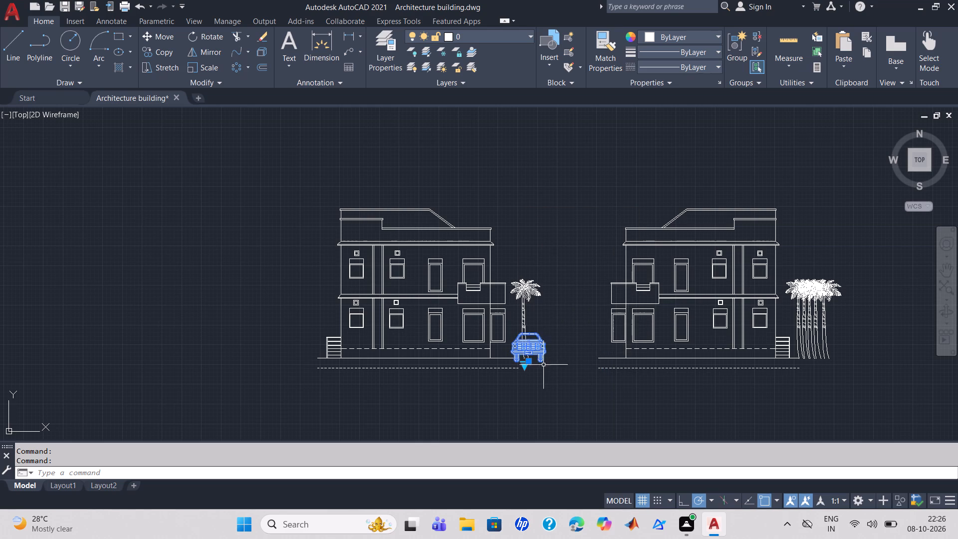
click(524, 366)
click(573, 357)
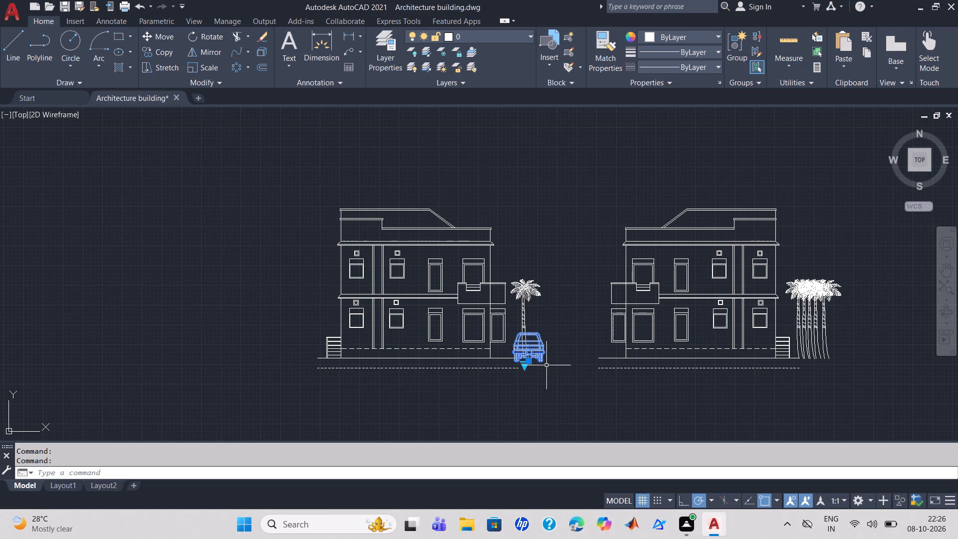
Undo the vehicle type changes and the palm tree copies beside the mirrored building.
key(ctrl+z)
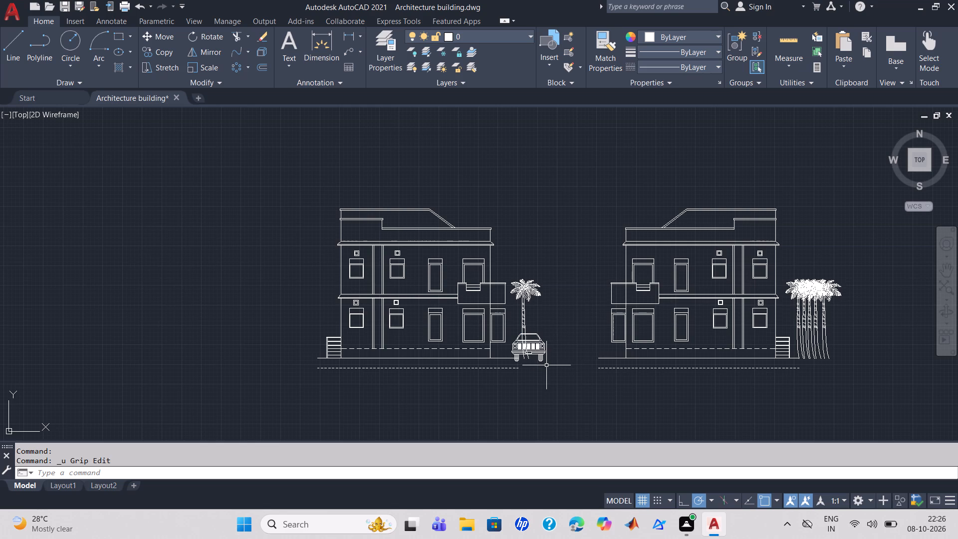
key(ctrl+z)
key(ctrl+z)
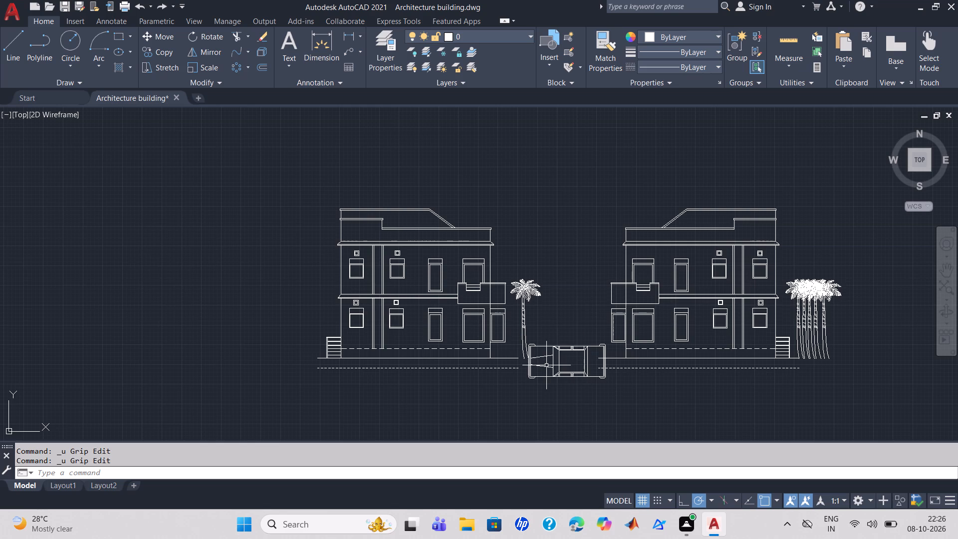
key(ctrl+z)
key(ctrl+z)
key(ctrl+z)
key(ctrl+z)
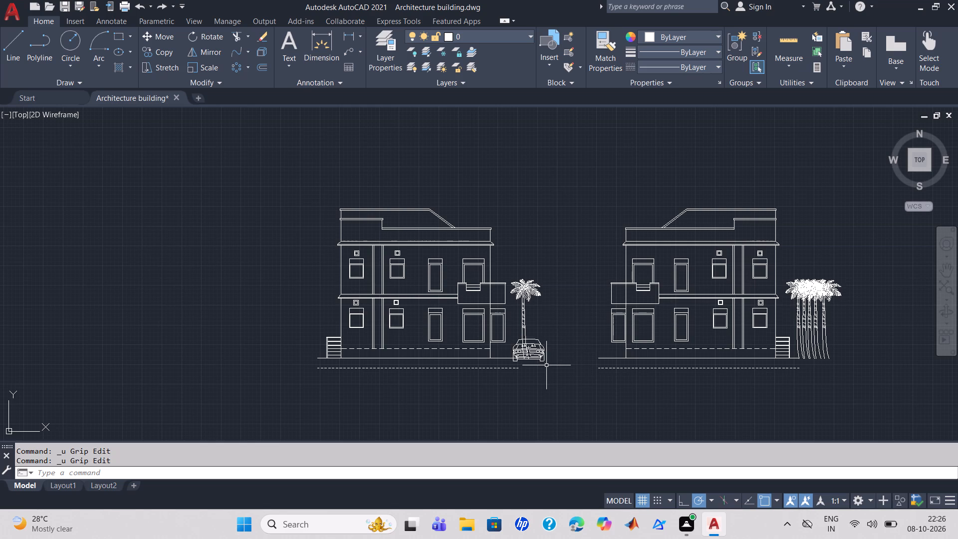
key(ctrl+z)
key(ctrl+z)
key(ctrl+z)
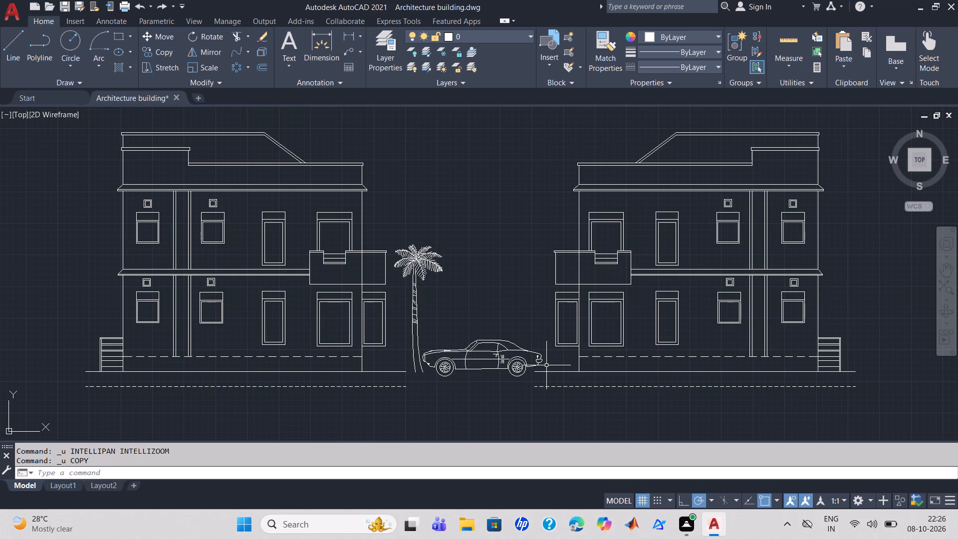
Undo the palm tree's move and type change, the tree and vehicle insertions, and the opening of the tool palettes.
key(ctrl+z)
key(ctrl+z)
key(ctrl+z)
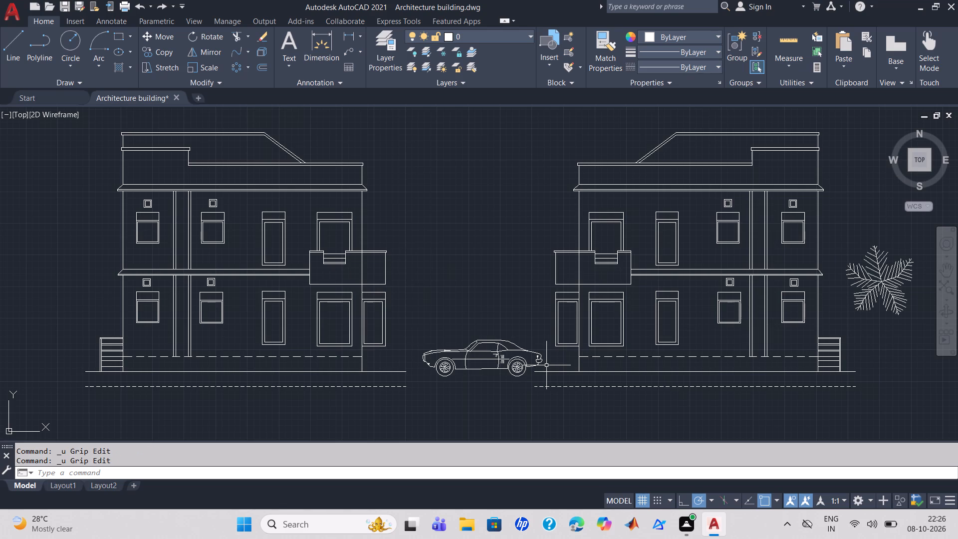
key(ctrl+z)
key(ctrl+z)
key(ctrl+z)
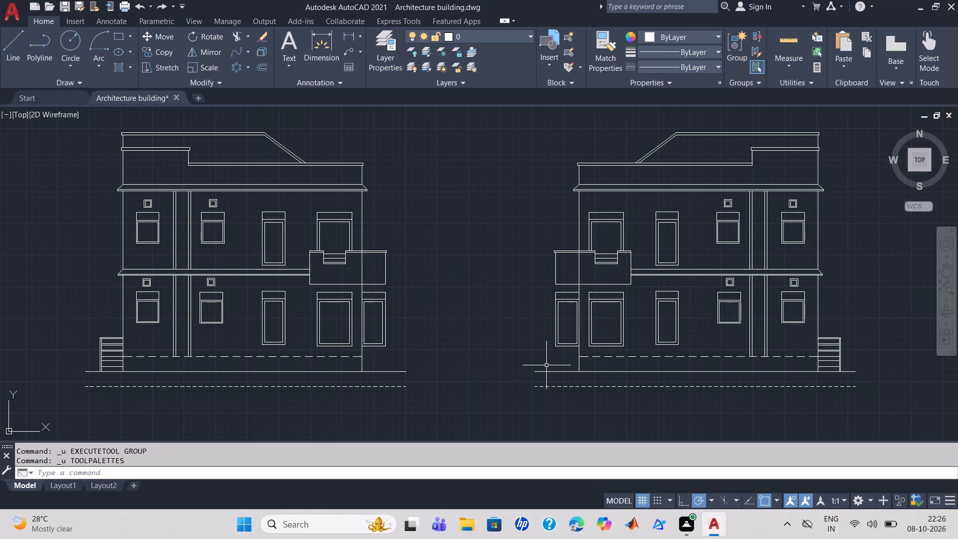
Delete the whole mirrored building elevation, including its ground lines and any leftover line, keeping only the original building.
click(884, 415)
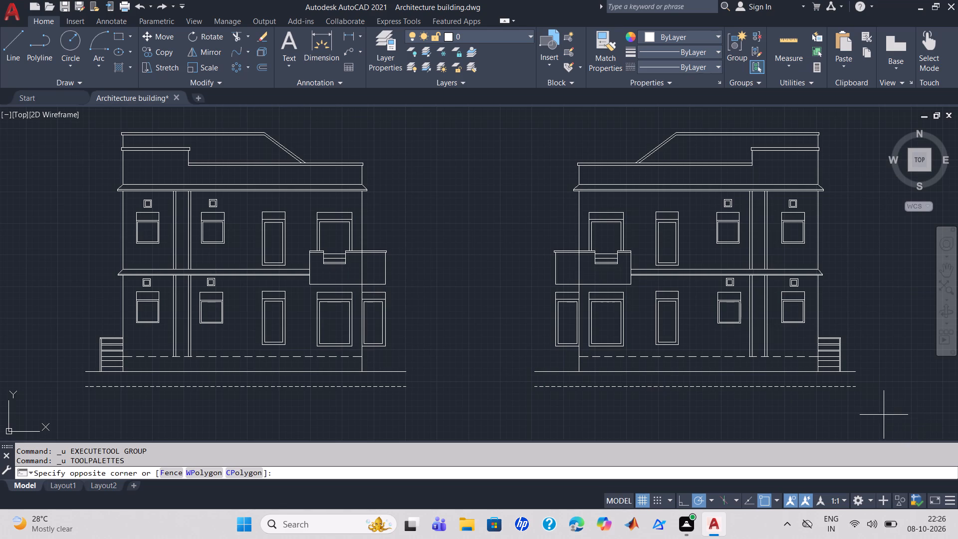
click(537, 138)
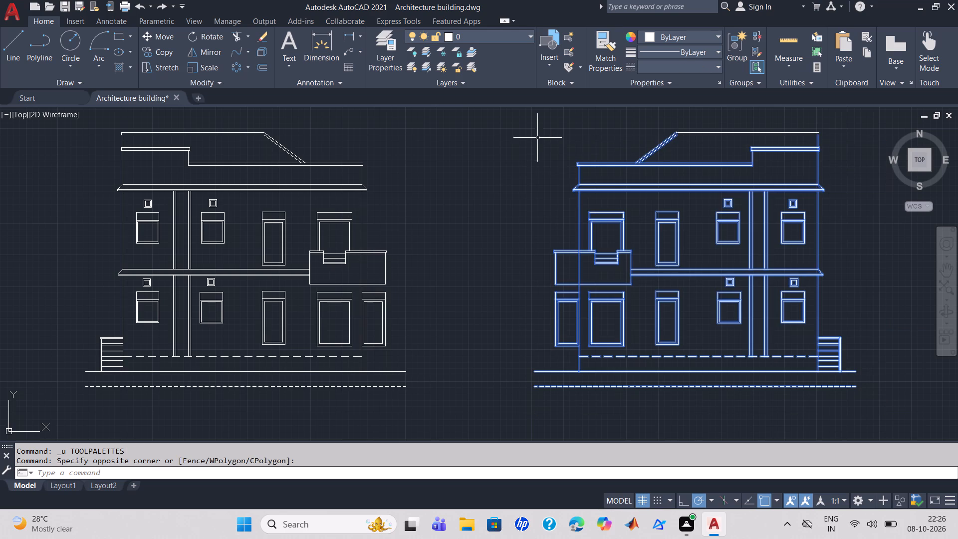
click(718, 131)
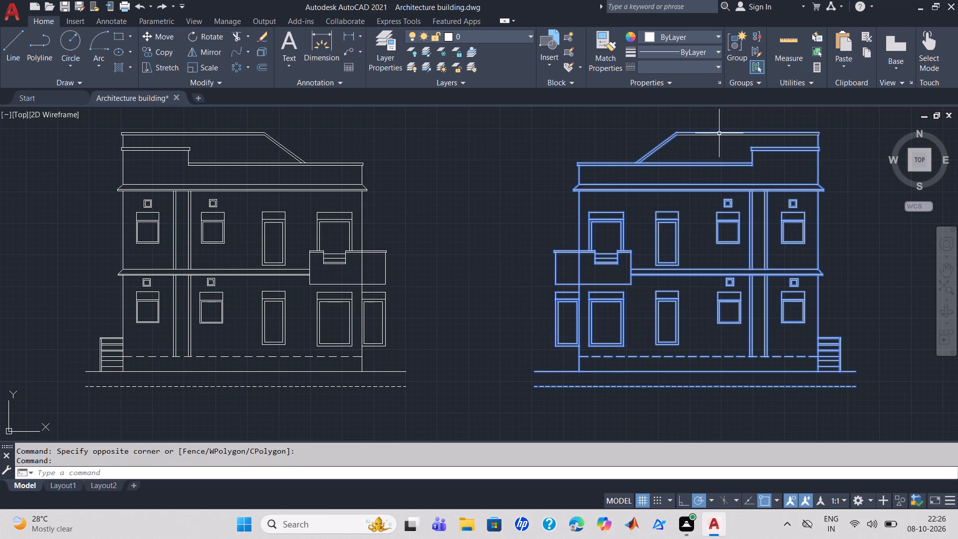
click(719, 135)
key(Delete)
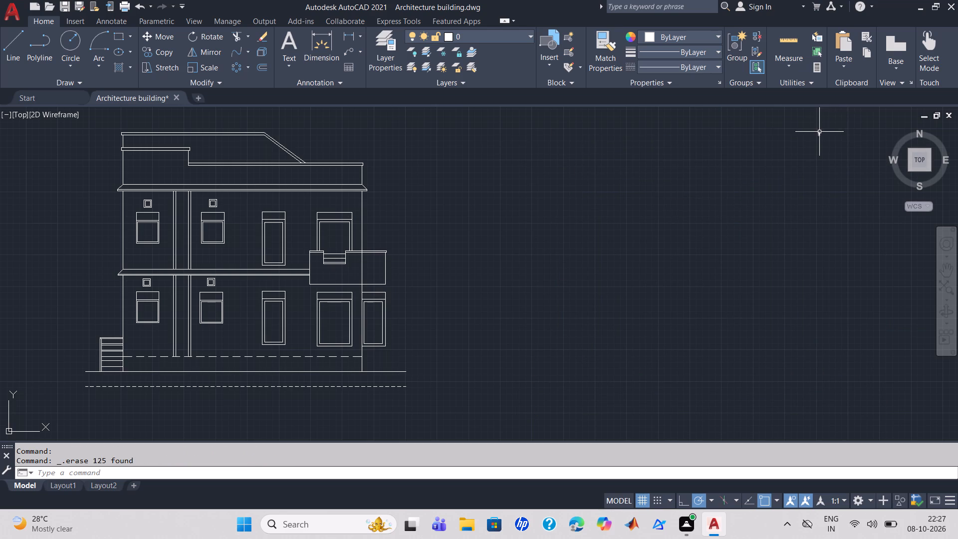
click(819, 133)
key(Delete)
Save the drawing with only the original building elevation in it.
middle_drag(564, 261, 788, 253)
scroll(782, 253, down, 2)
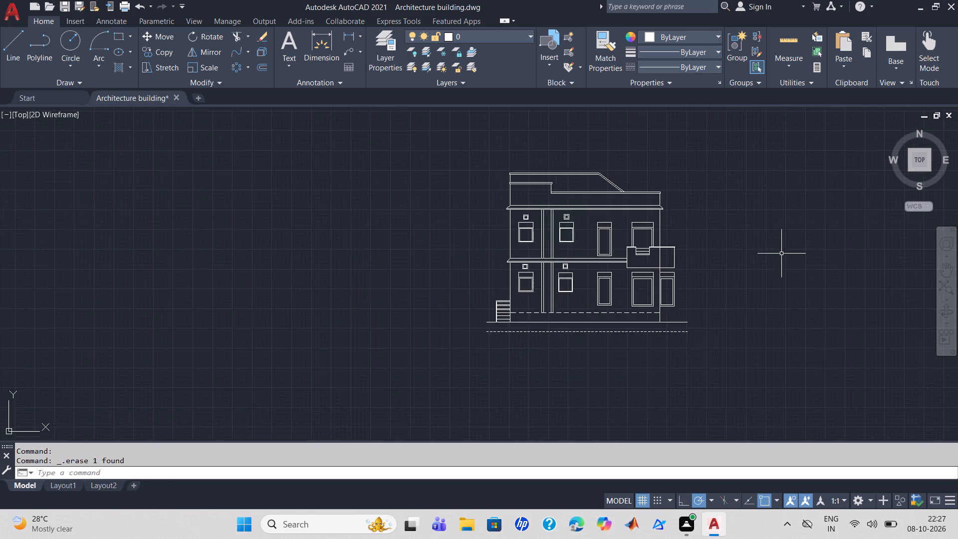
scroll(805, 282, down, 1)
scroll(805, 283, up, 3)
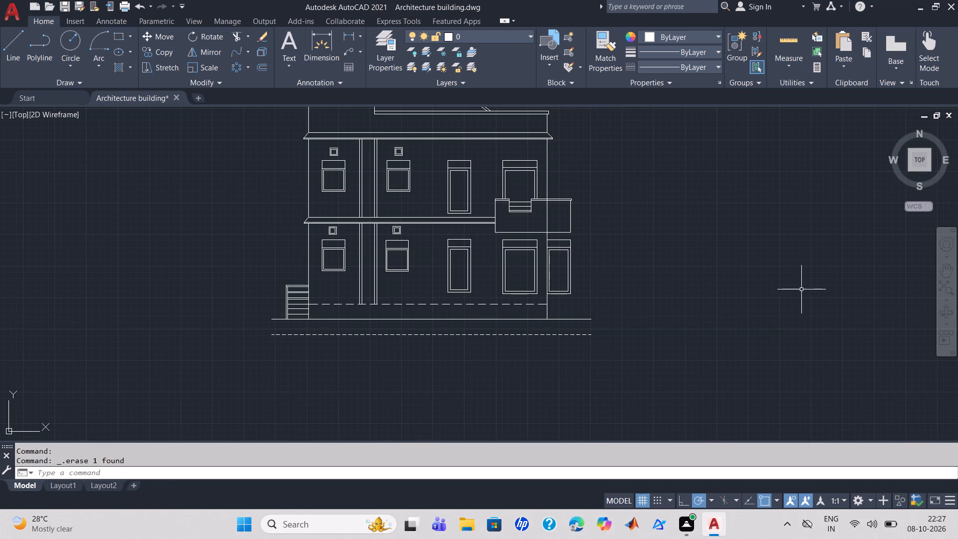
scroll(786, 327, down, 1)
middle_drag(784, 332, 724, 348)
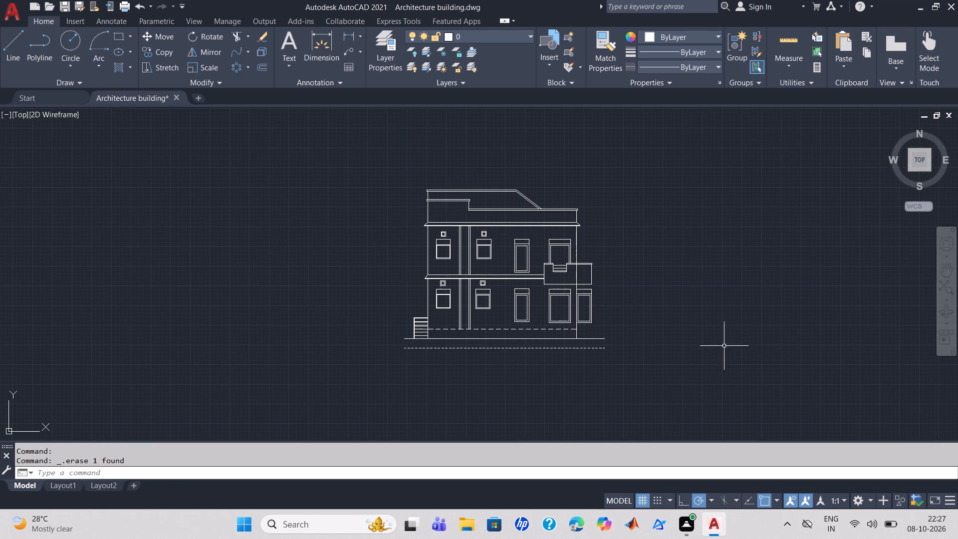
scroll(724, 346, up, 1)
middle_drag(724, 346, 744, 393)
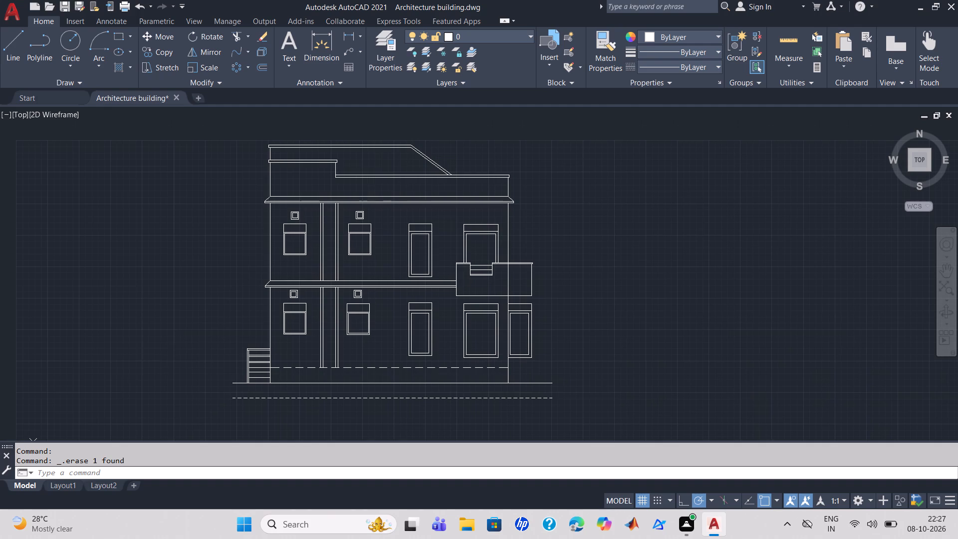
key(ctrl+s)
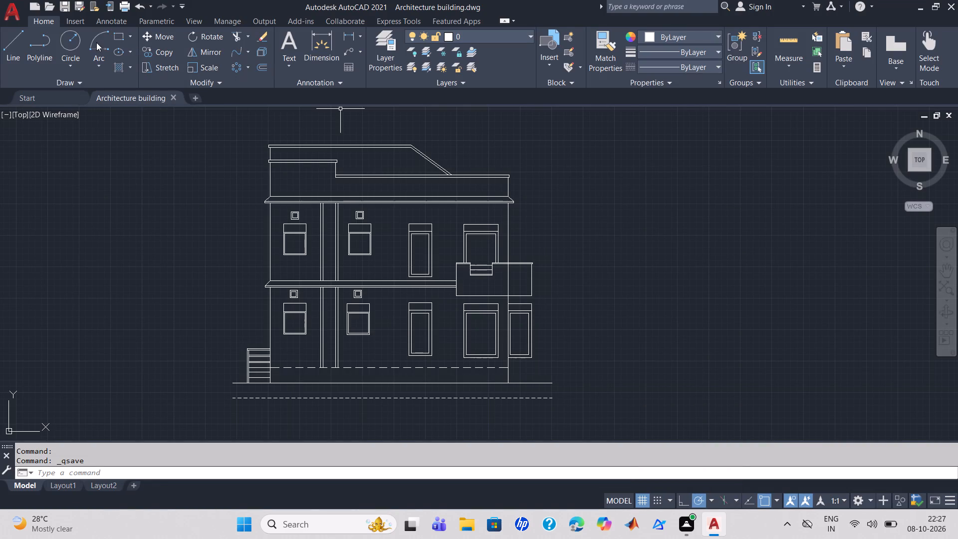
Draw a 7-sided polygon inscribed in a circle of about 7'-6" radius in the empty space beside the building's balcony side.
click(129, 51)
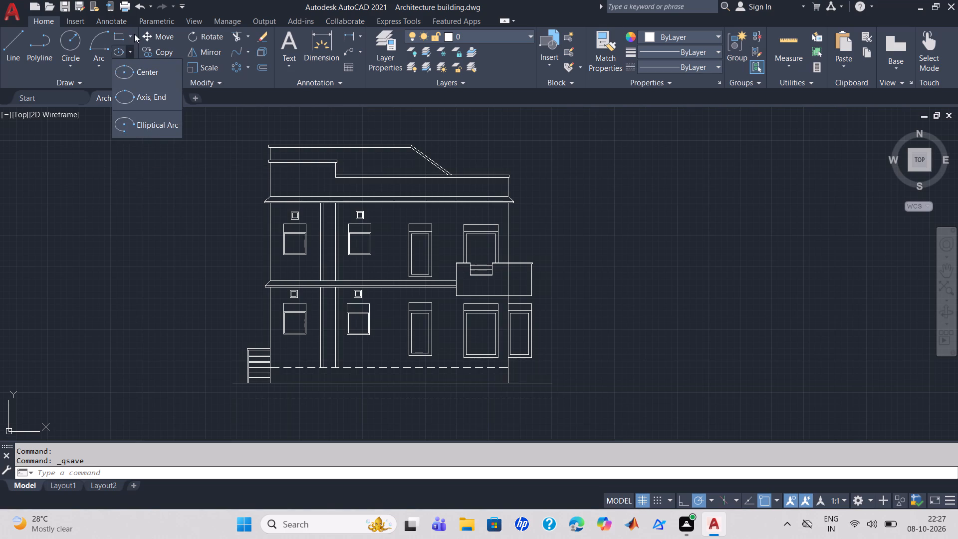
click(132, 34)
click(142, 81)
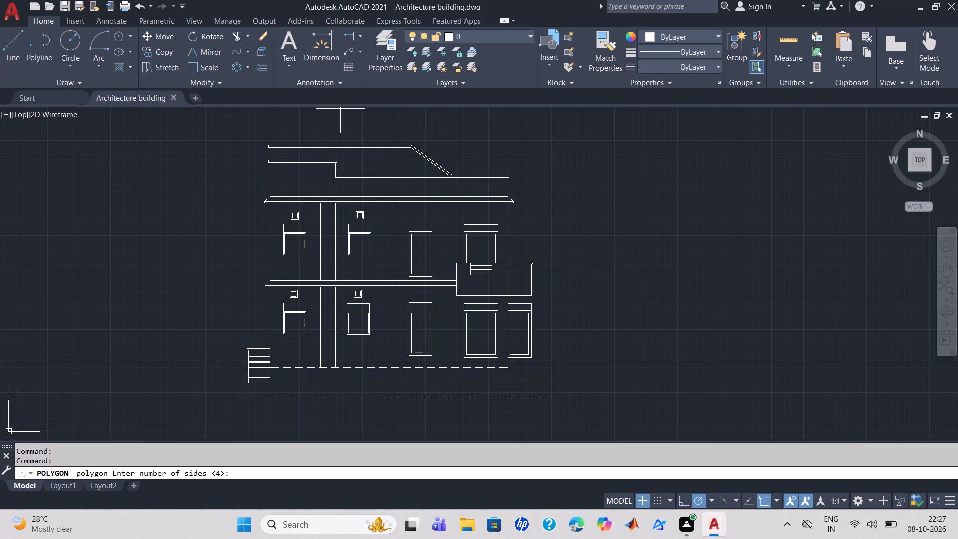
click(781, 210)
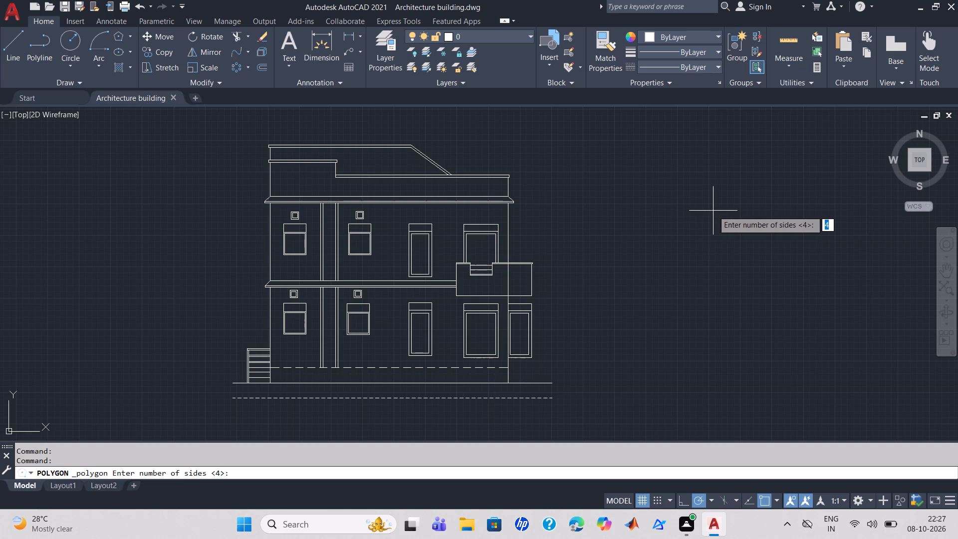
key(7)
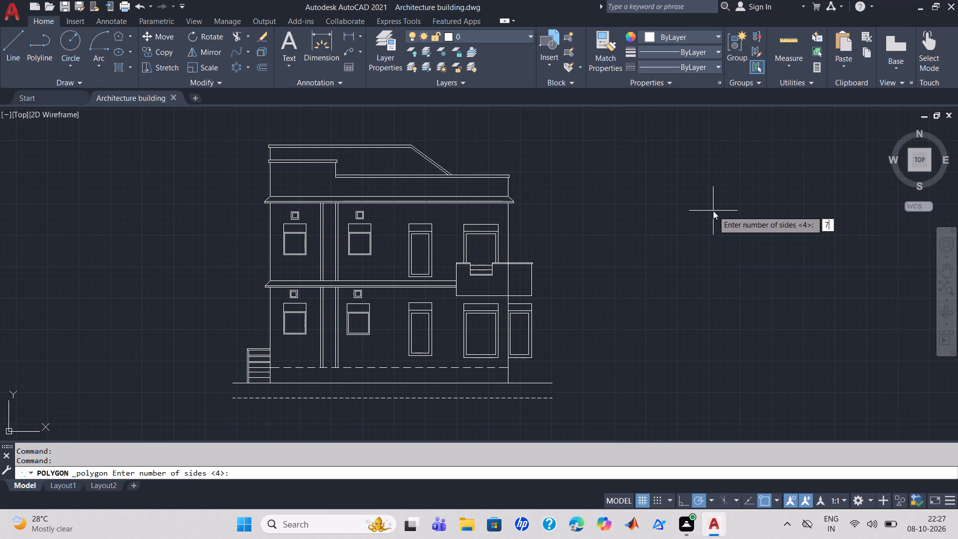
key(Return)
click(718, 217)
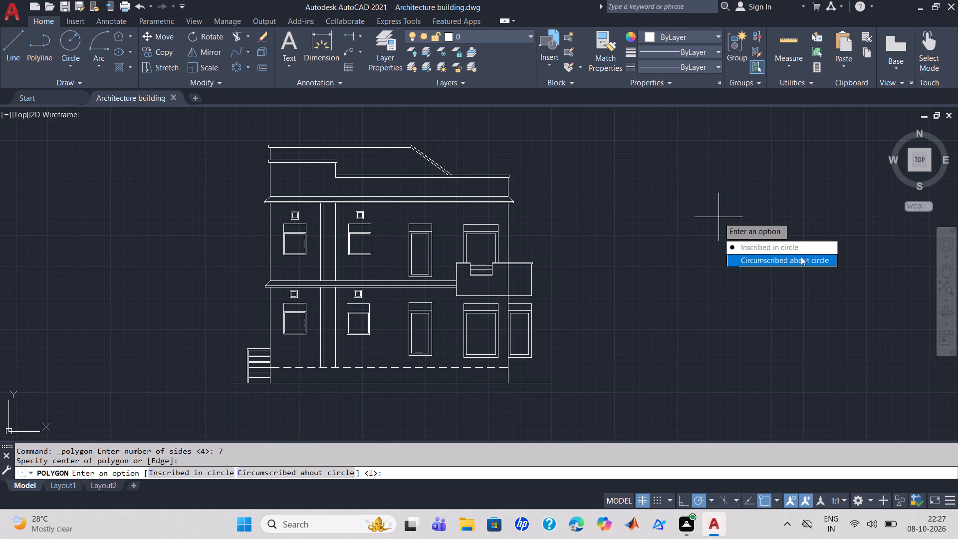
drag(803, 247, 719, 217)
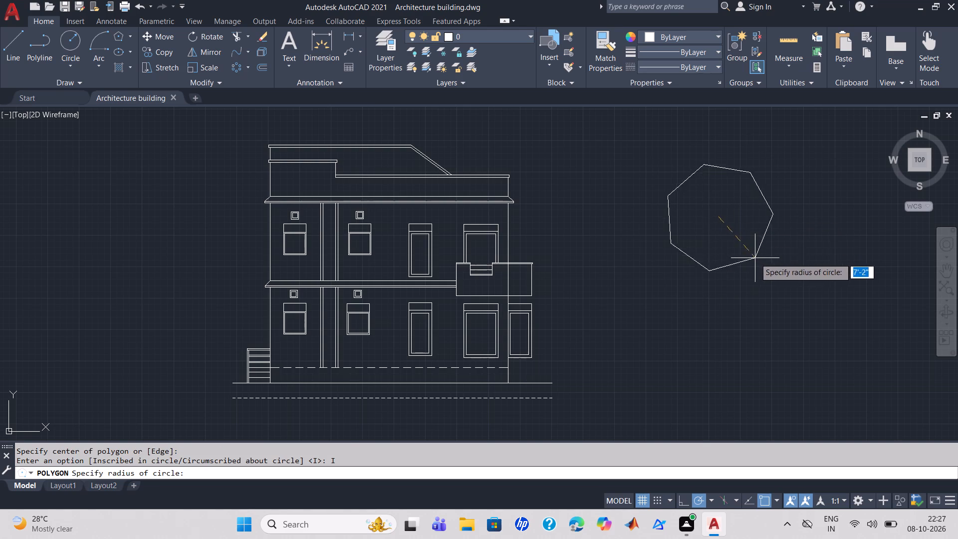
click(777, 223)
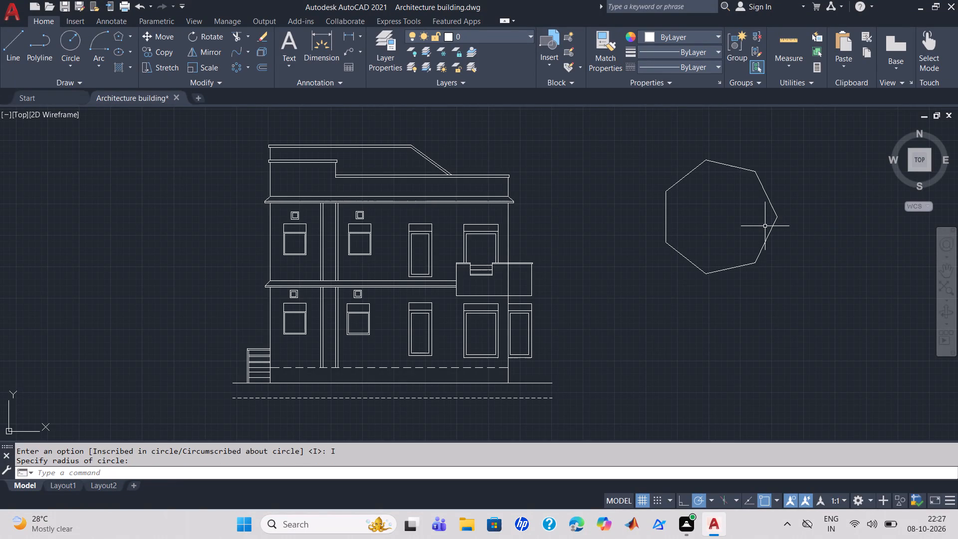
Offset the heptagon inward by 2", and offset the resulting inner heptagon inward by the same distance.
key(o)
key(Return)
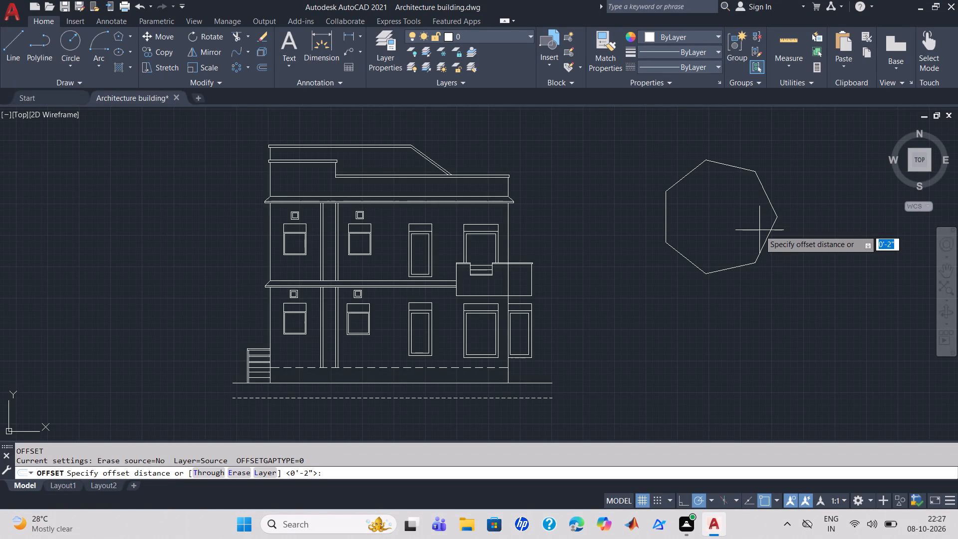
key(2)
key(Return)
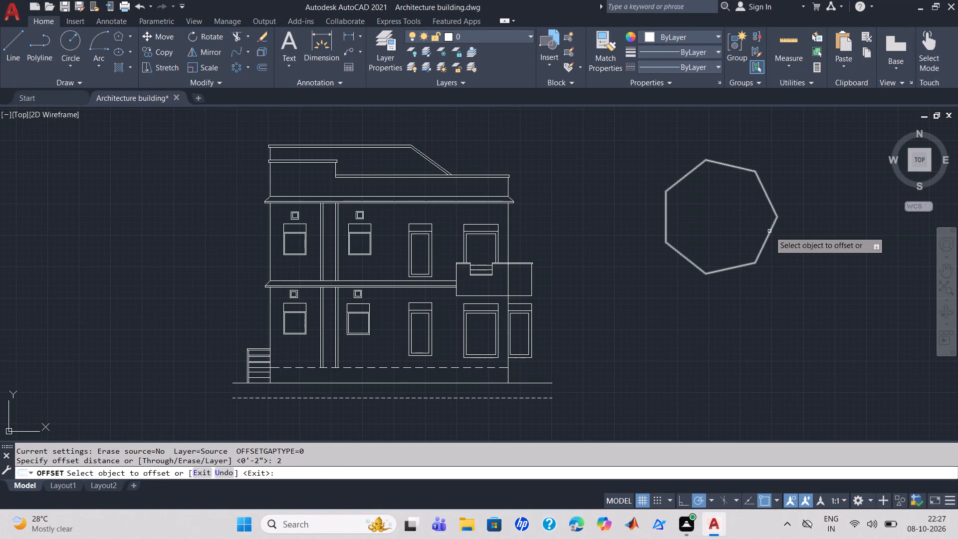
click(769, 231)
click(759, 229)
scroll(766, 229, up, 2)
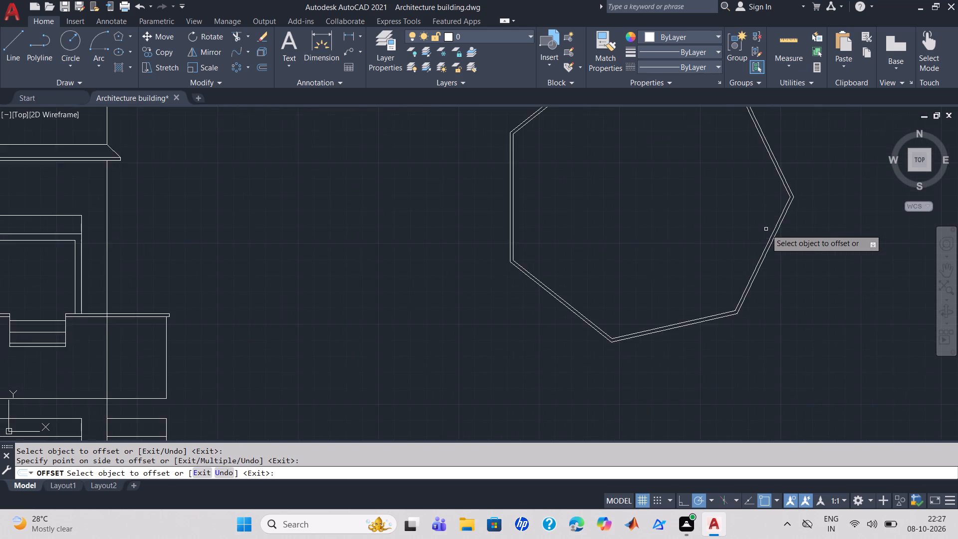
scroll(766, 229, up, 2)
click(776, 249)
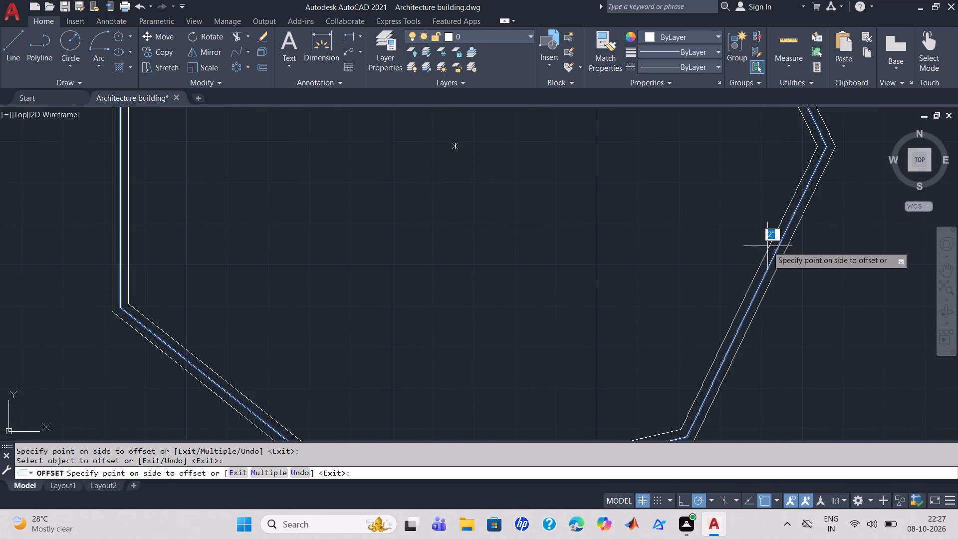
click(767, 246)
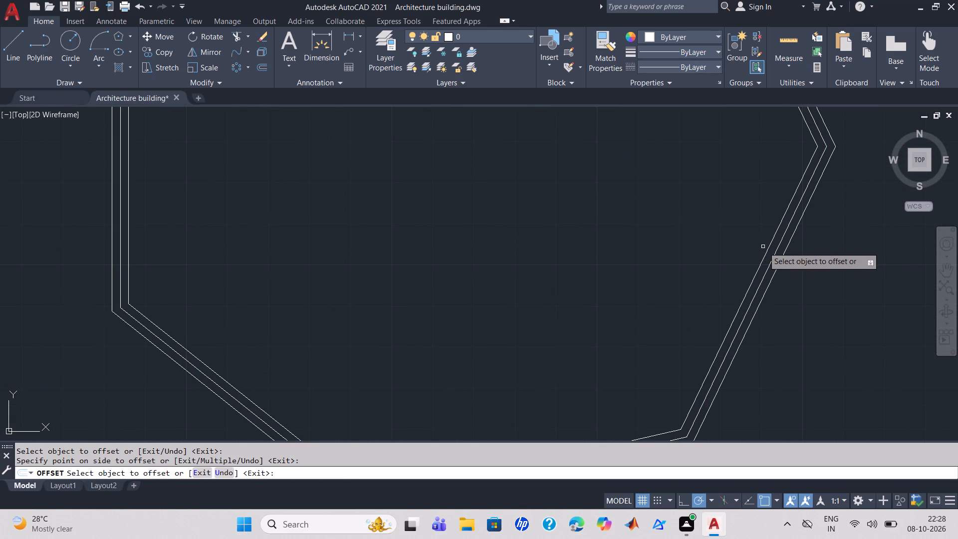
Offset the innermost heptagon inward repeatedly at 2" spacing with the Multiple option, building a band of concentric rings.
click(767, 249)
key(m)
key(Return)
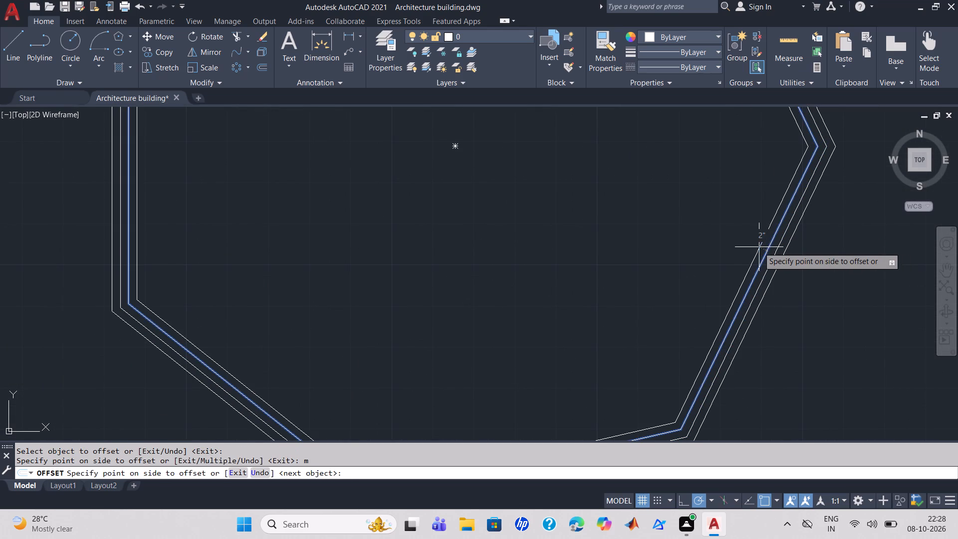
click(745, 243)
click(737, 239)
click(720, 232)
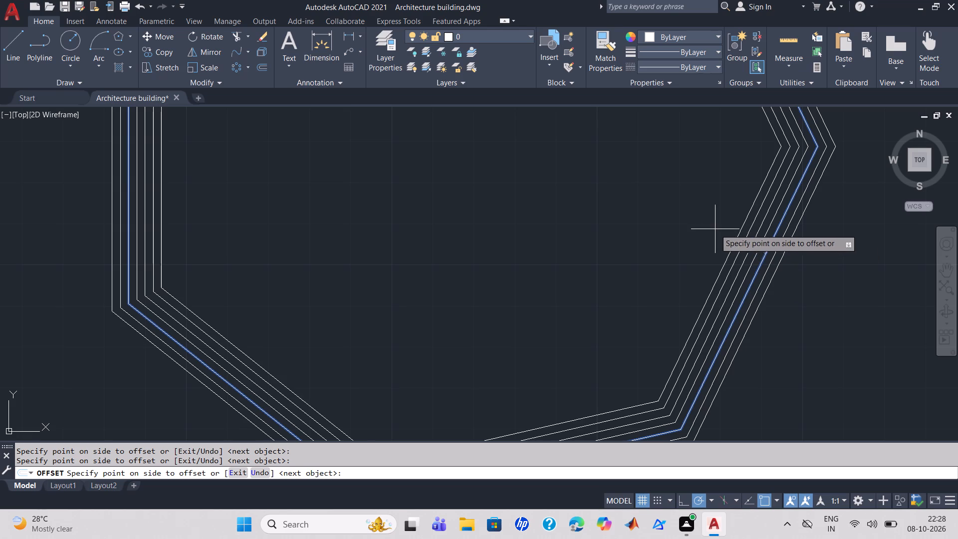
click(715, 229)
click(705, 226)
click(700, 224)
click(694, 223)
click(670, 215)
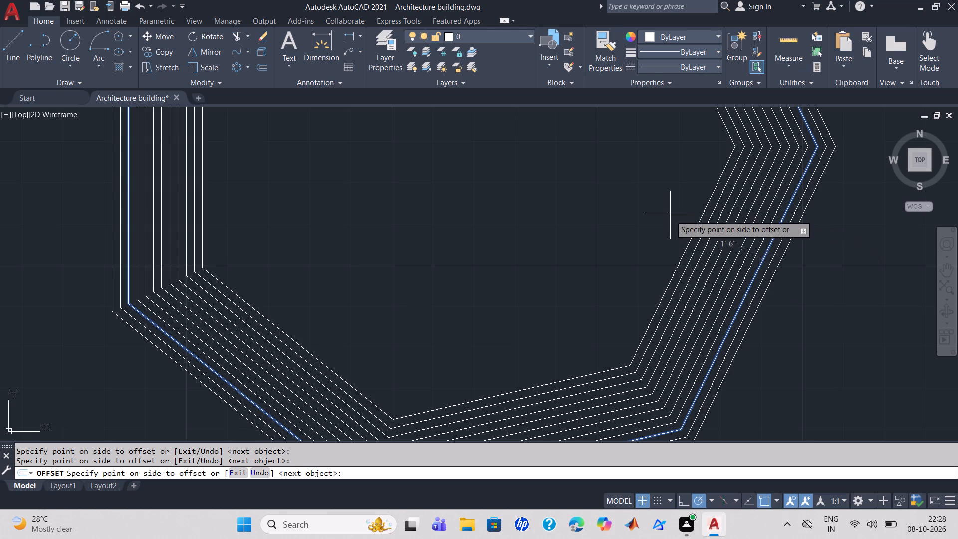
click(666, 213)
click(648, 208)
click(647, 208)
click(635, 204)
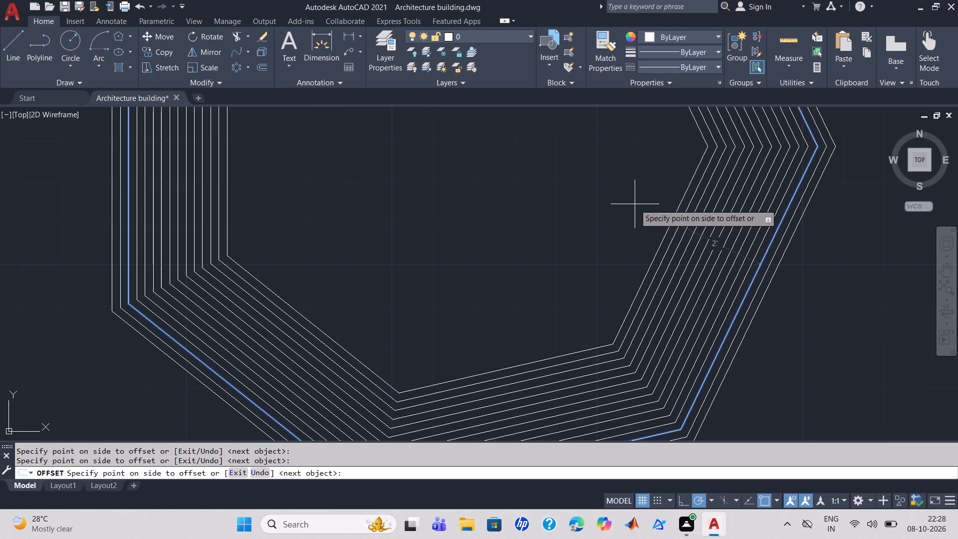
click(633, 203)
click(631, 203)
click(631, 202)
click(631, 202)
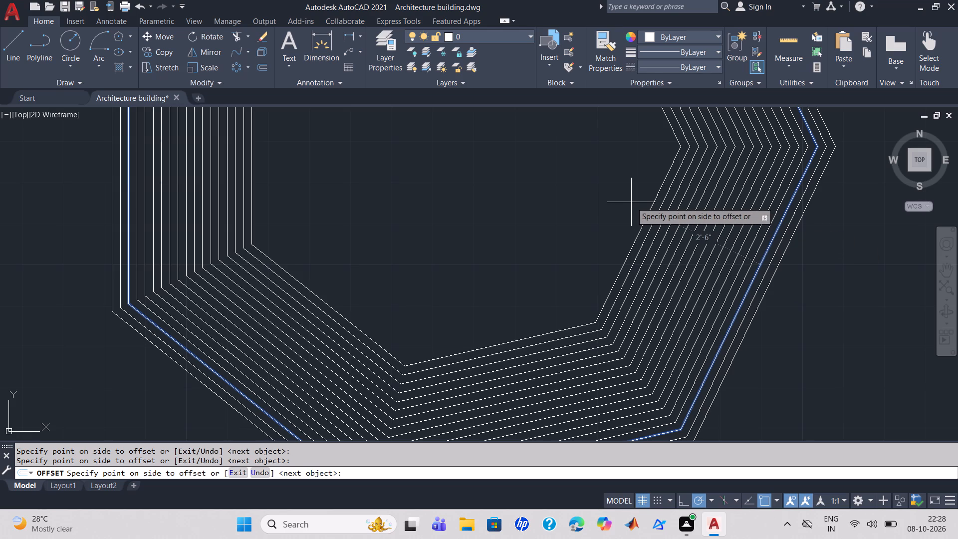
Continue the multiple 2" inward offsets until only a small heptagonal opening remains around the centre.
click(623, 200)
click(623, 200)
click(623, 200)
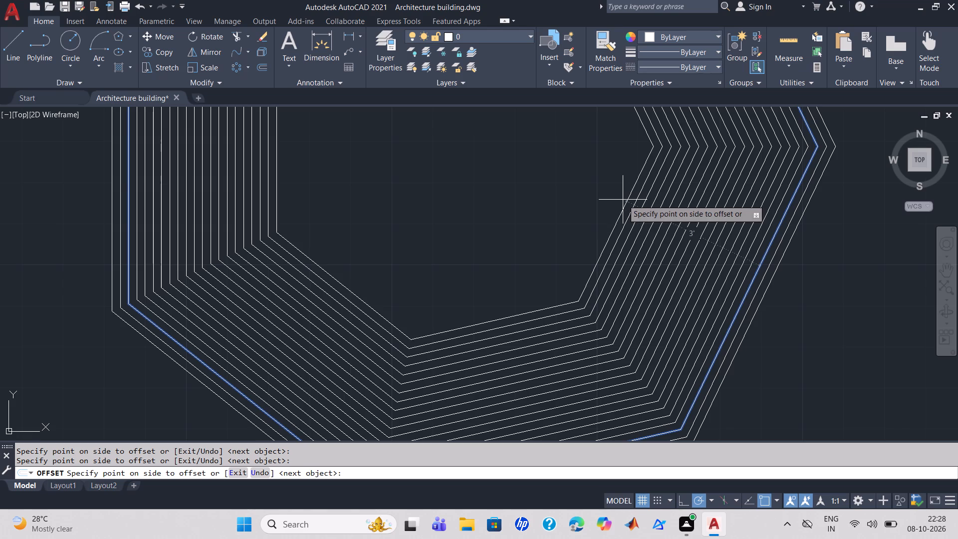
click(619, 197)
click(611, 193)
click(604, 189)
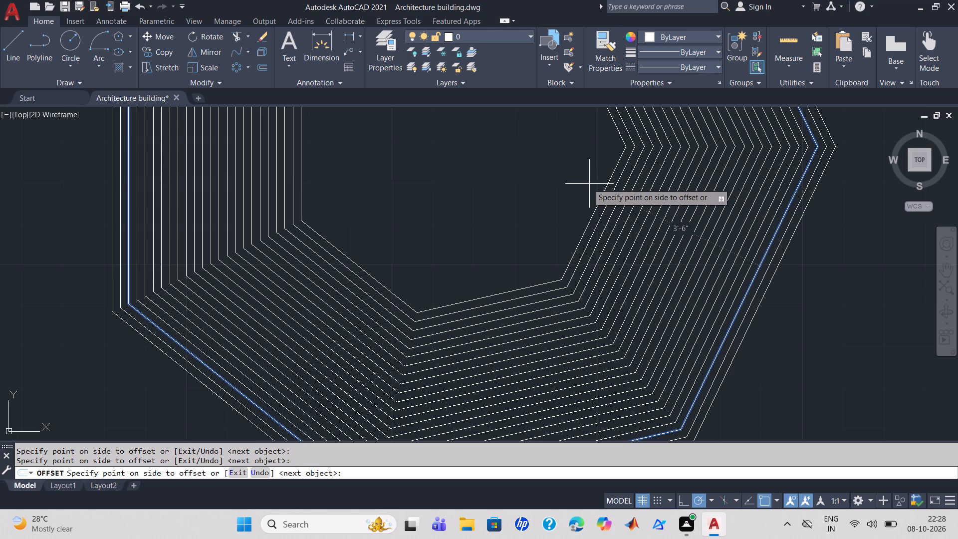
click(579, 179)
click(567, 174)
click(557, 171)
click(541, 163)
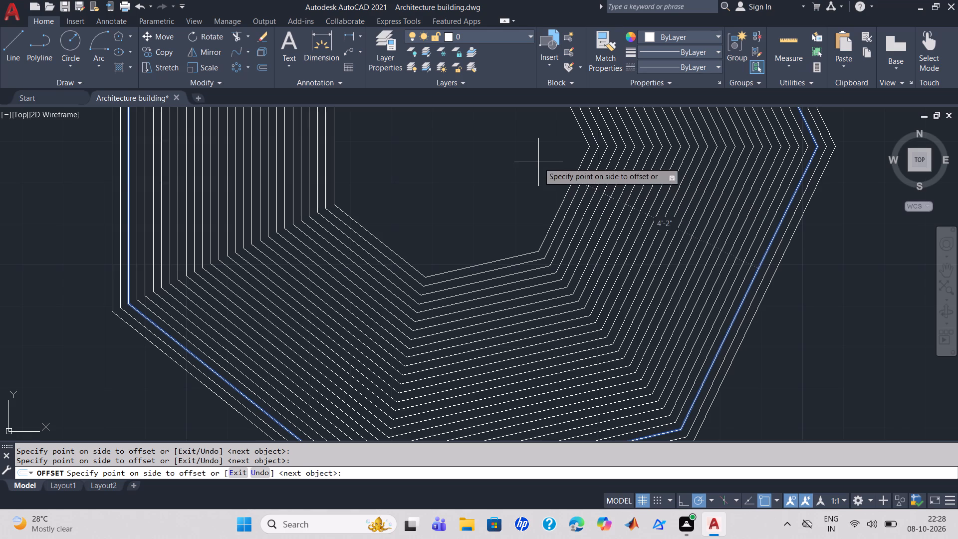
click(537, 162)
double_click(529, 160)
click(512, 153)
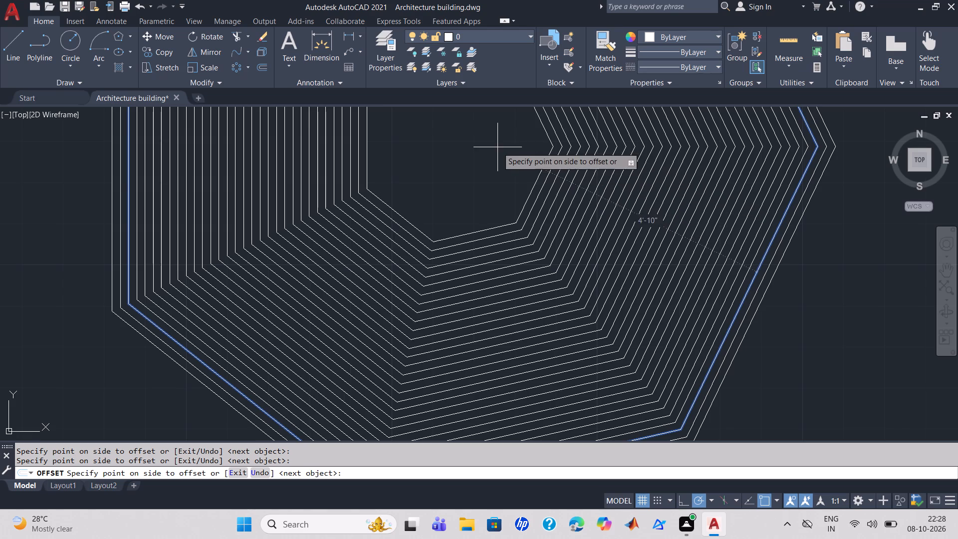
click(497, 147)
click(493, 145)
click(473, 136)
click(469, 135)
click(462, 134)
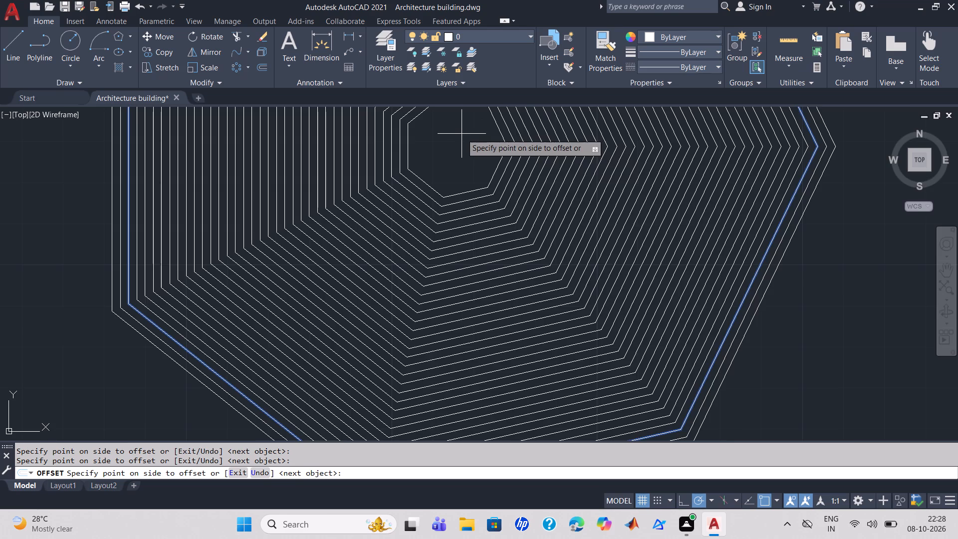
Add the last 2" inward offsets at the heptagon's centre until no further ring fits.
scroll(457, 132, up, 4)
triple_click(445, 142)
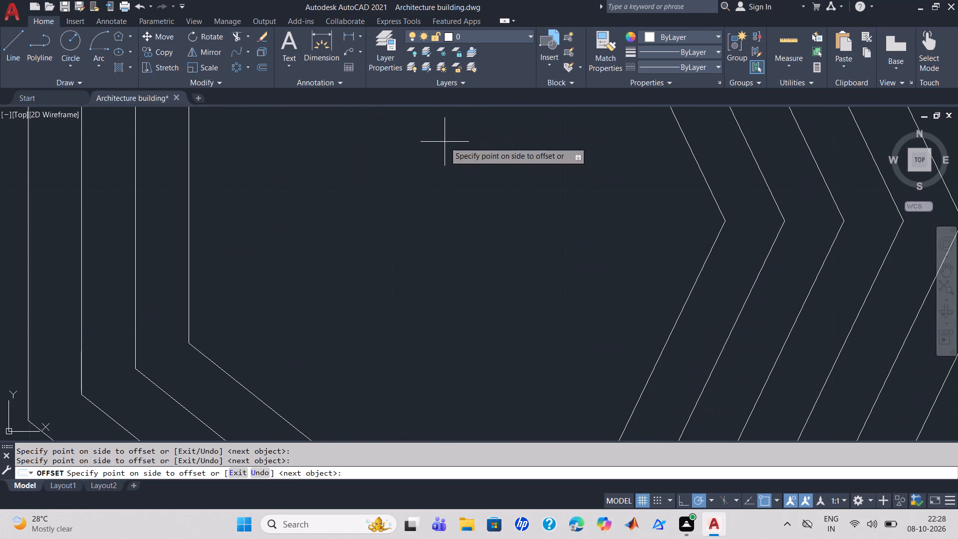
click(444, 143)
click(444, 143)
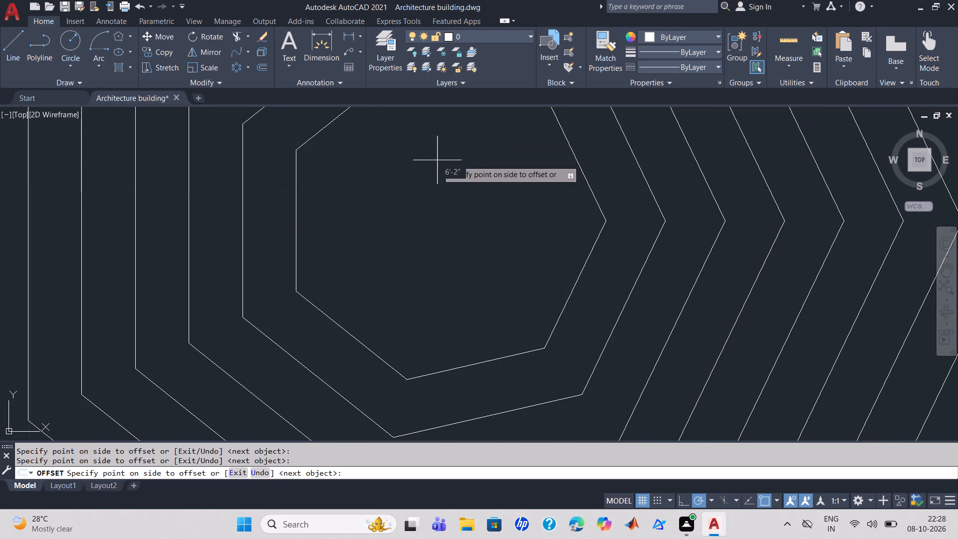
click(437, 163)
click(435, 196)
click(435, 225)
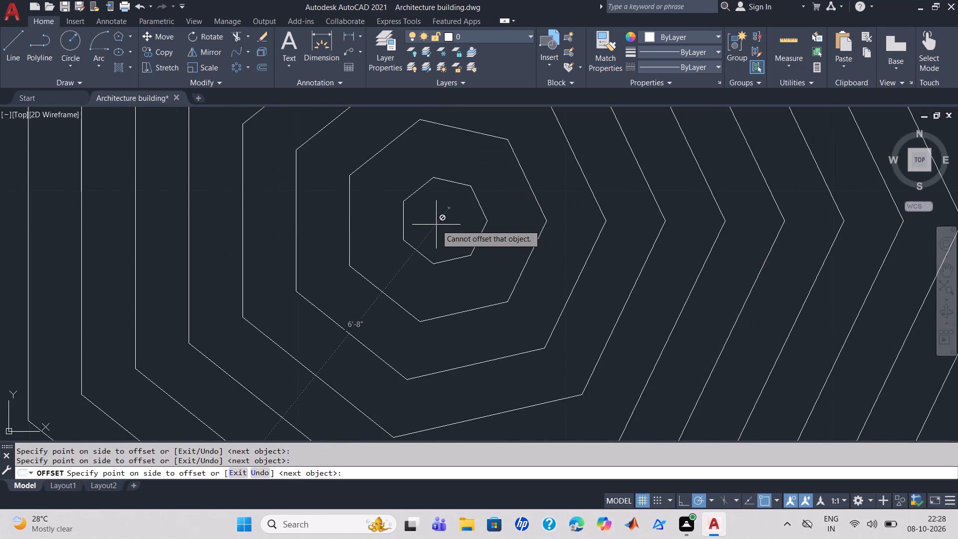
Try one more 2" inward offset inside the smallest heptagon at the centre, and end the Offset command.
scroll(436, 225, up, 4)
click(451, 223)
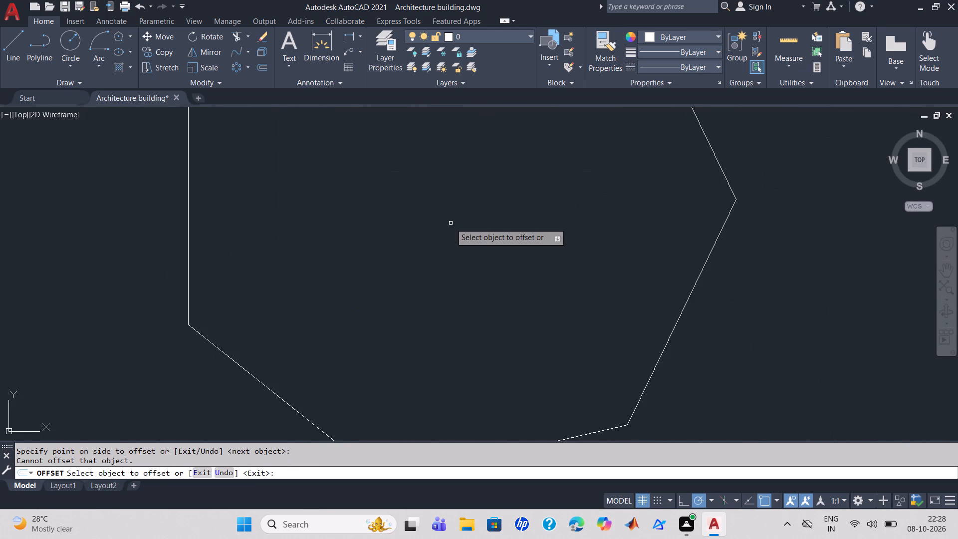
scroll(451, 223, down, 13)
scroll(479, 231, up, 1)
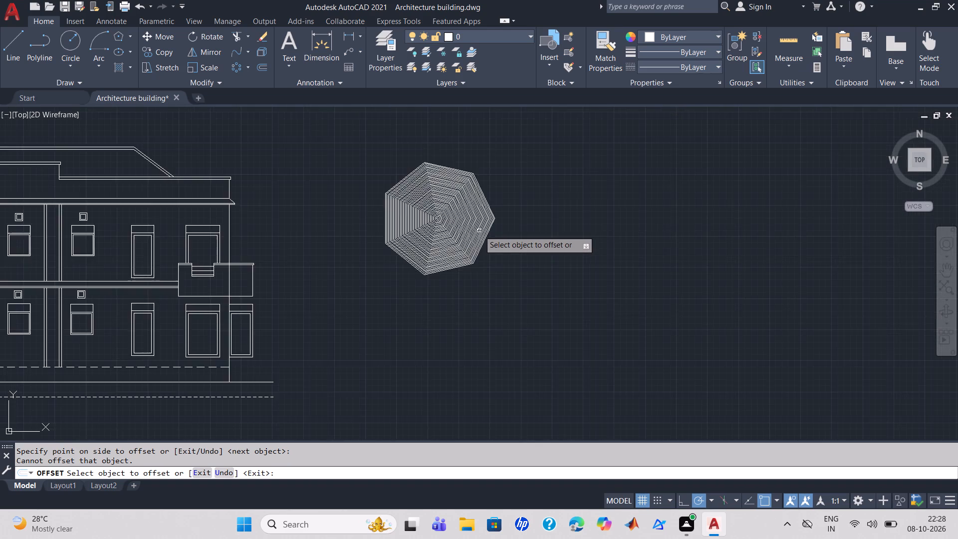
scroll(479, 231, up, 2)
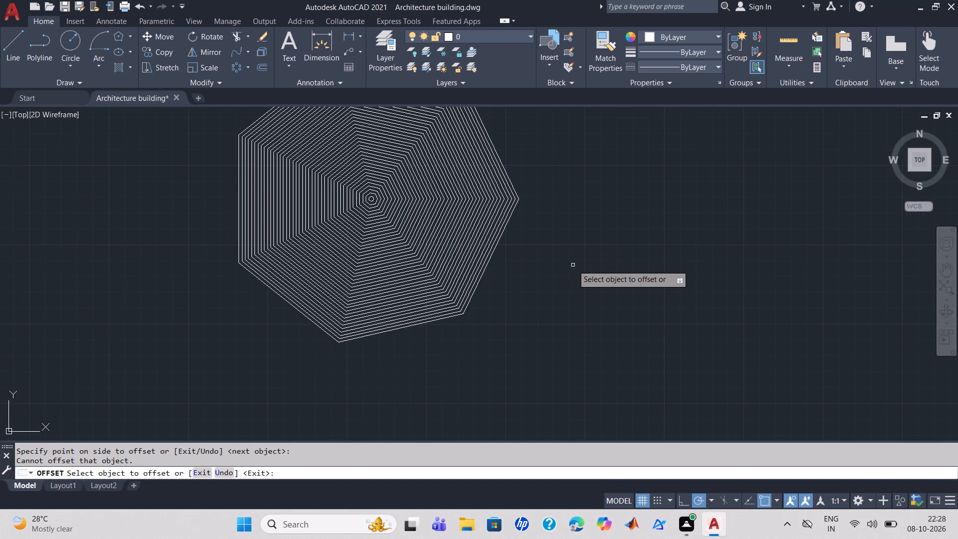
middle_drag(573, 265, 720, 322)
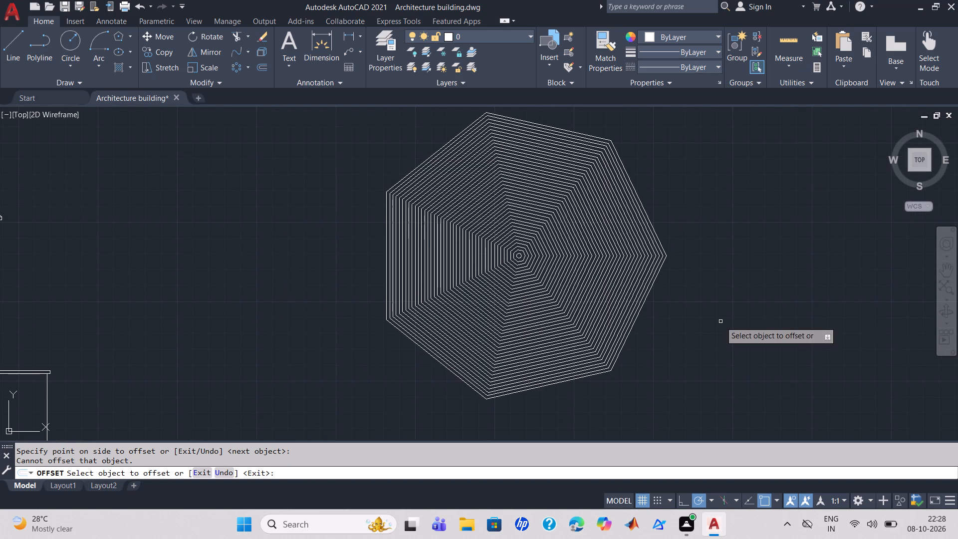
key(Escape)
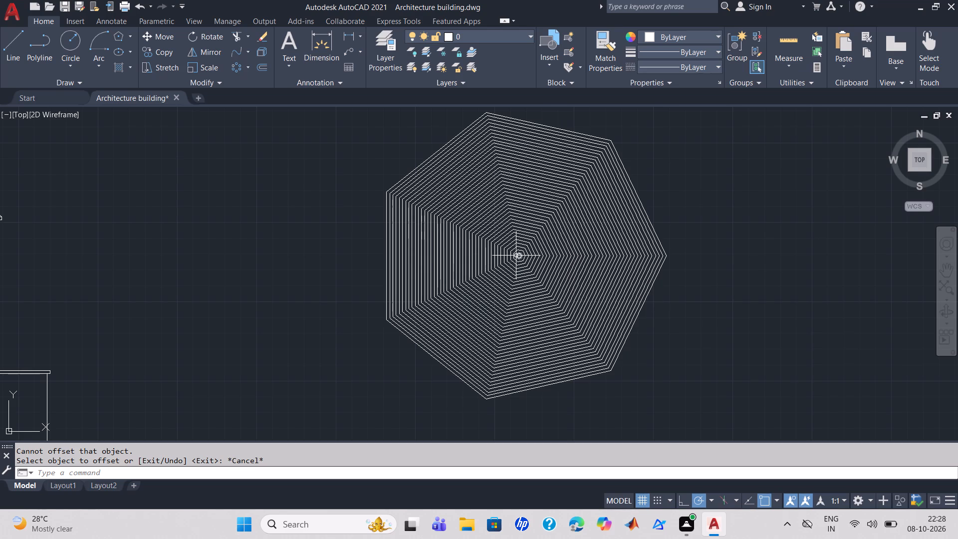
Erase the entire heptagon together with all its concentric offset rings.
scroll(520, 256, up, 2)
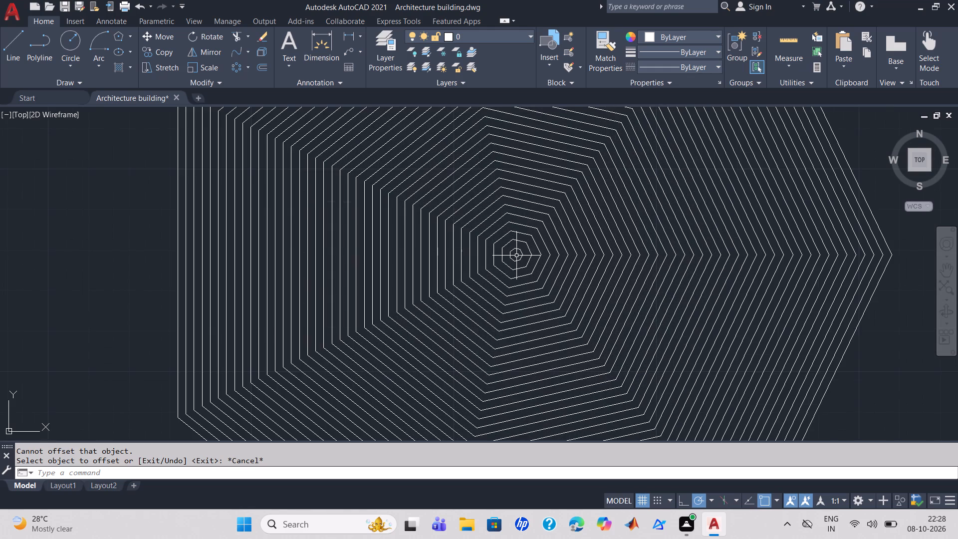
scroll(494, 271, down, 3)
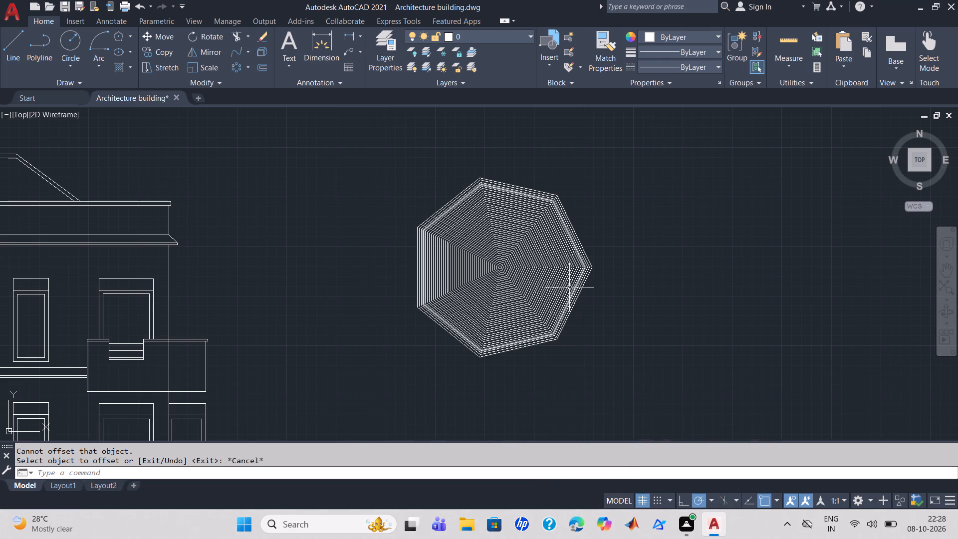
scroll(593, 259, up, 3)
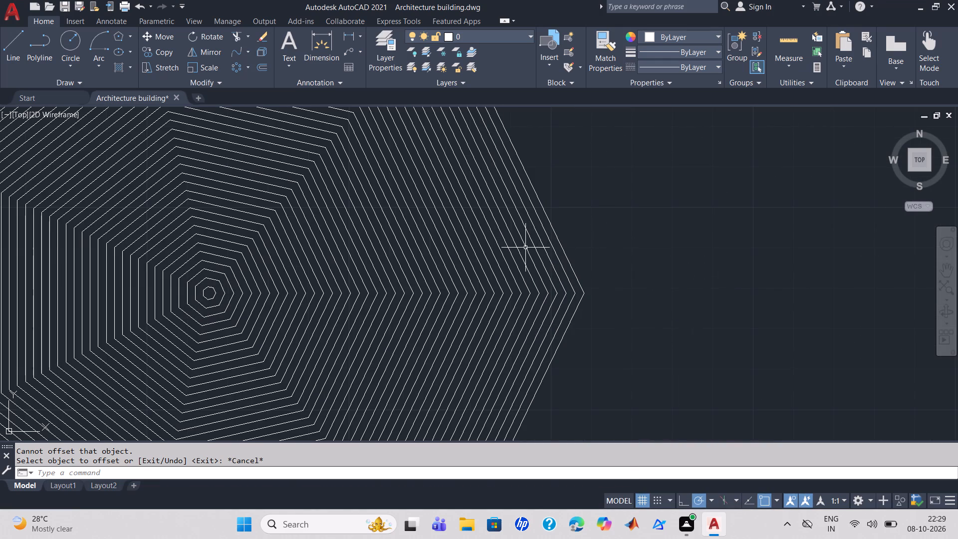
scroll(536, 247, down, 2)
click(565, 413)
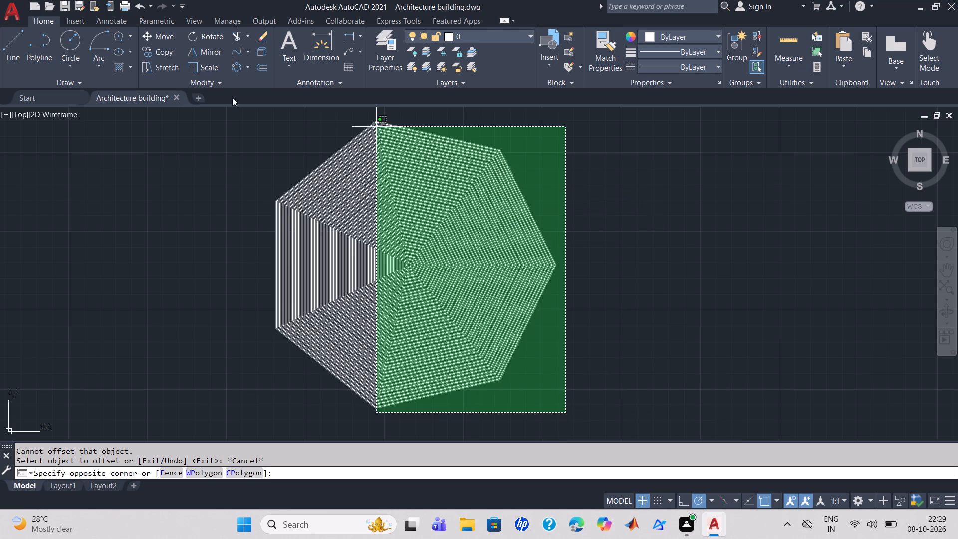
click(223, 133)
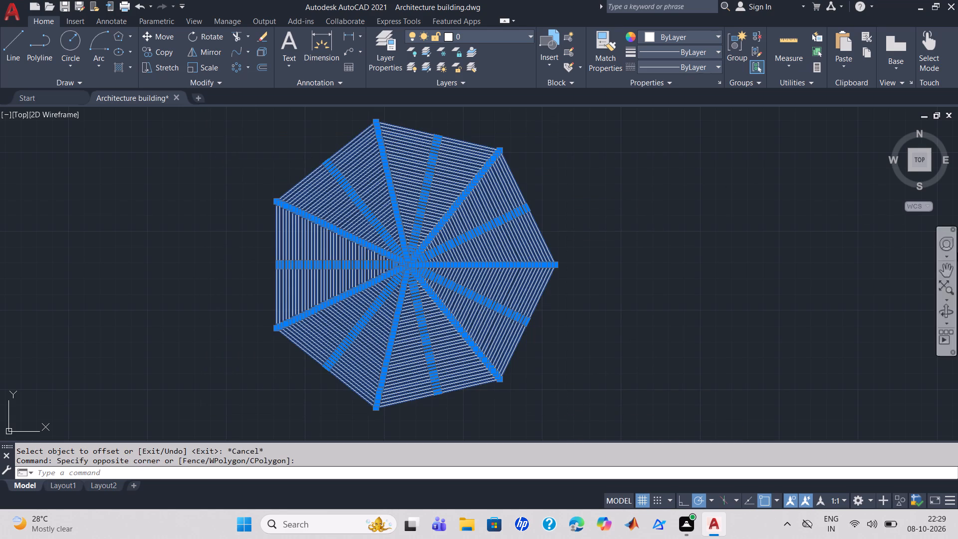
key(Delete)
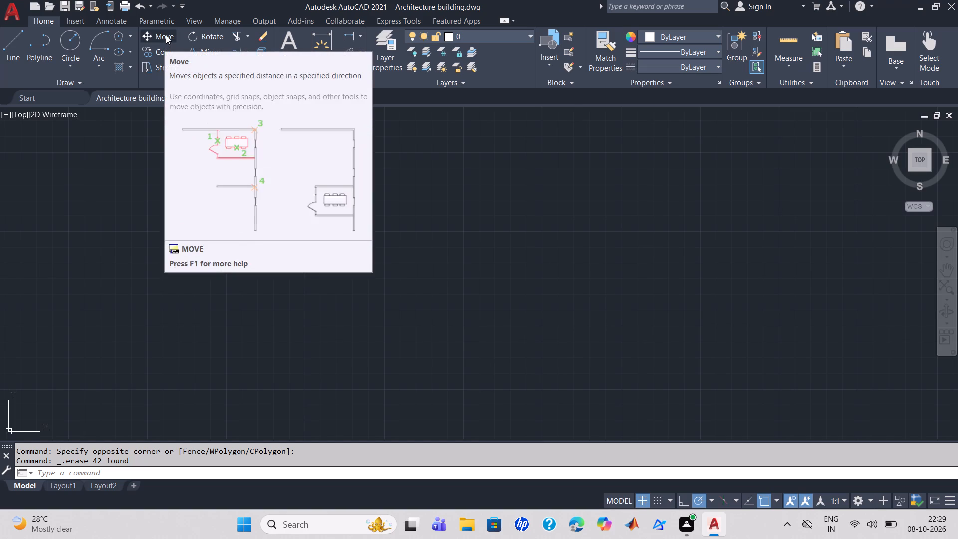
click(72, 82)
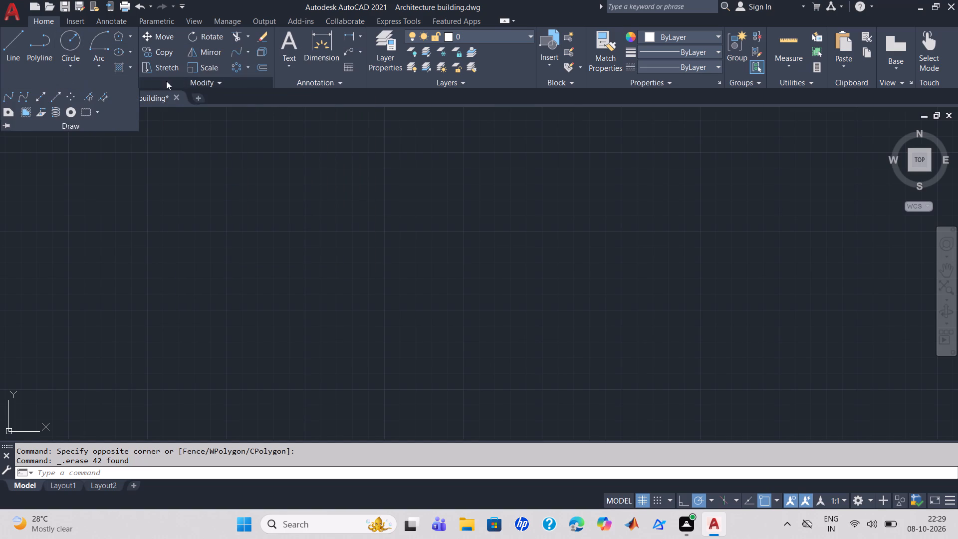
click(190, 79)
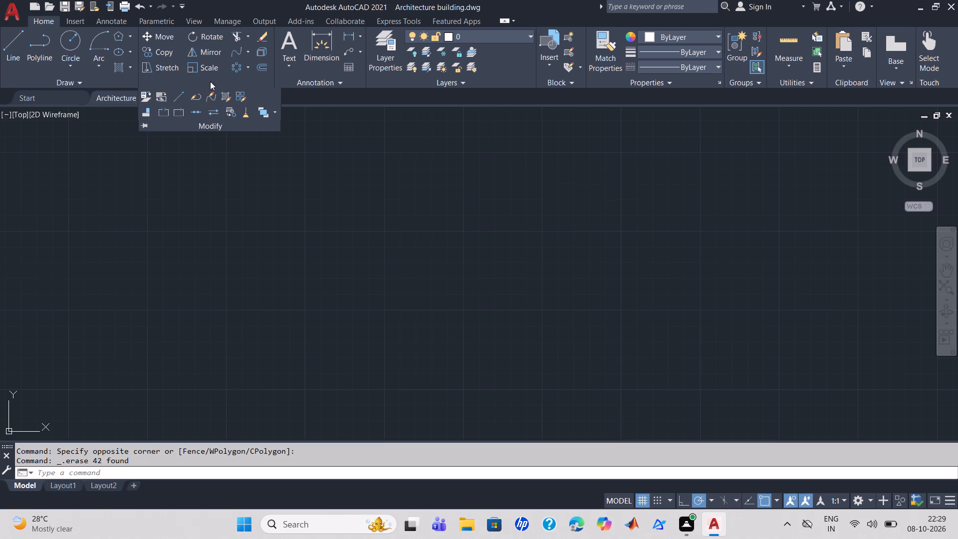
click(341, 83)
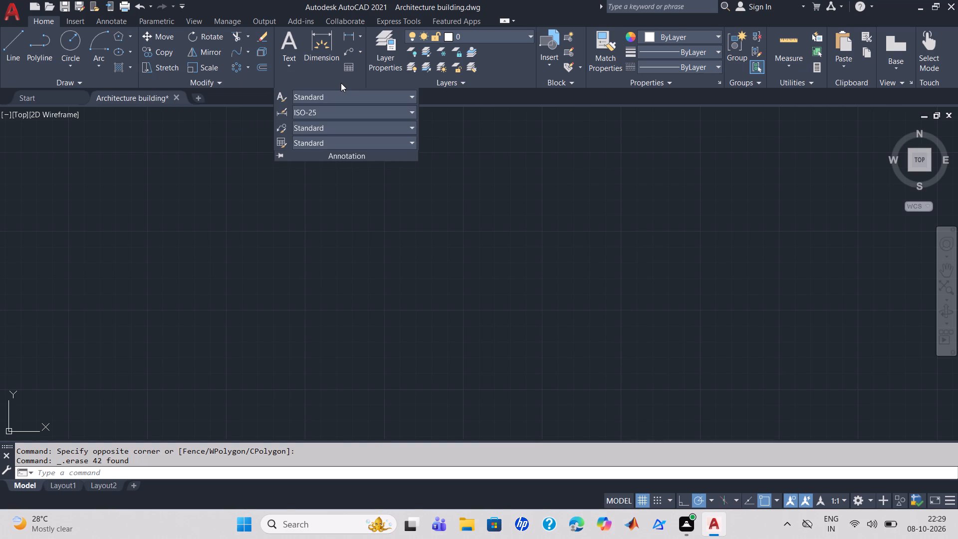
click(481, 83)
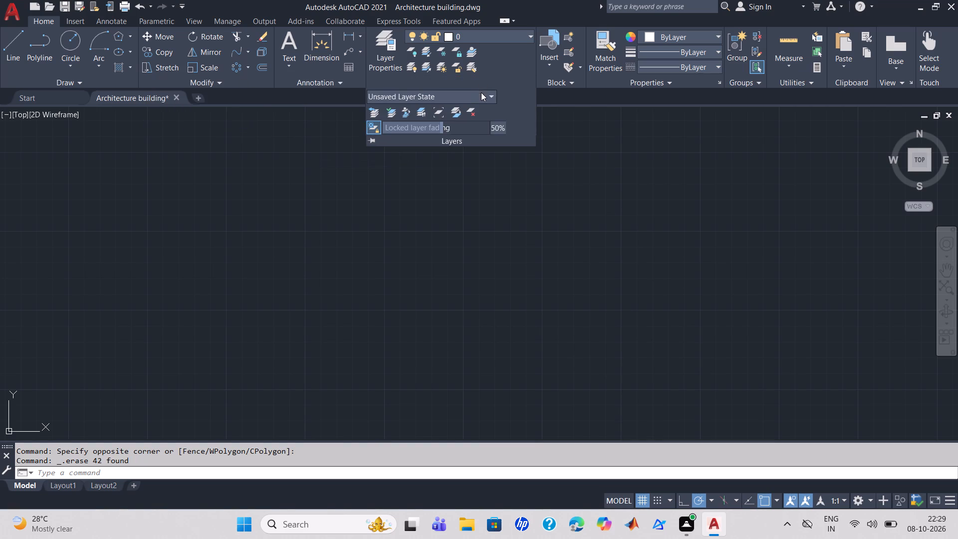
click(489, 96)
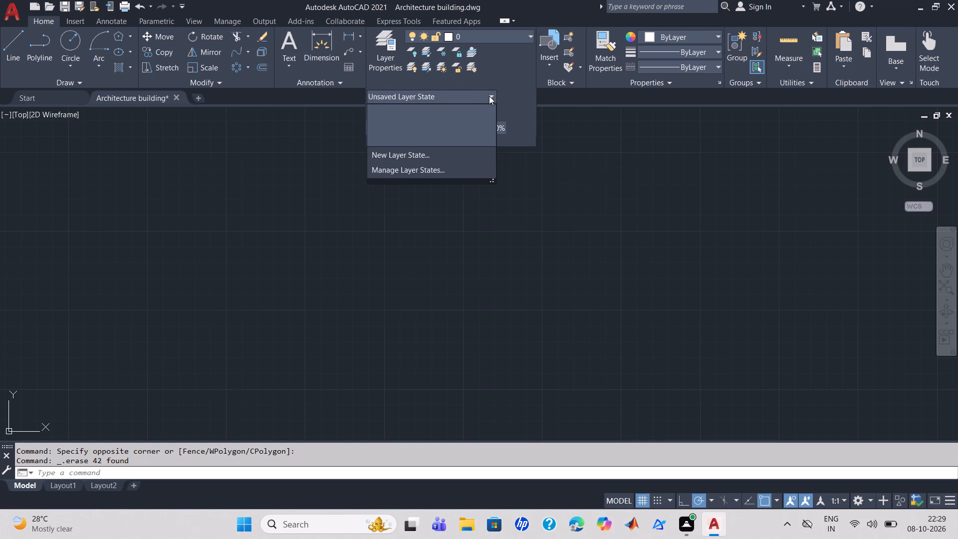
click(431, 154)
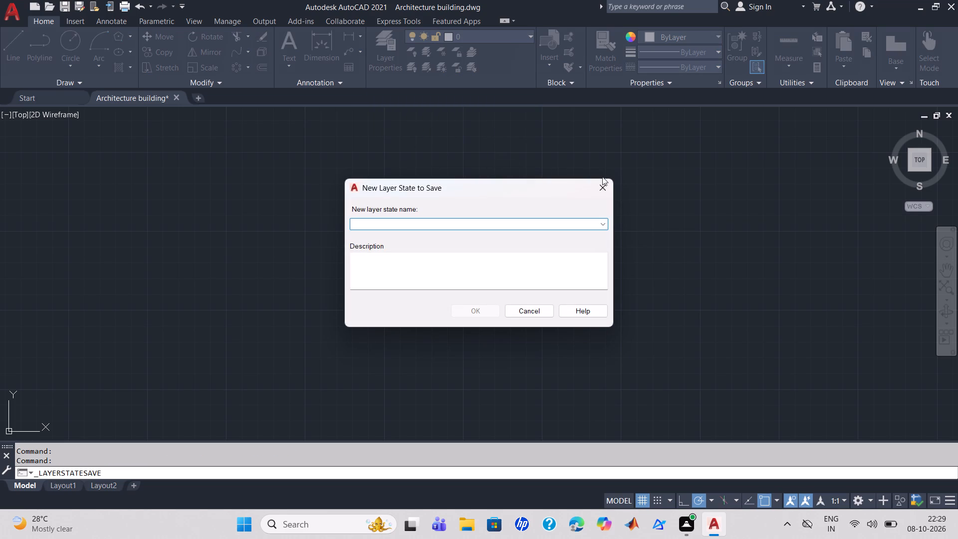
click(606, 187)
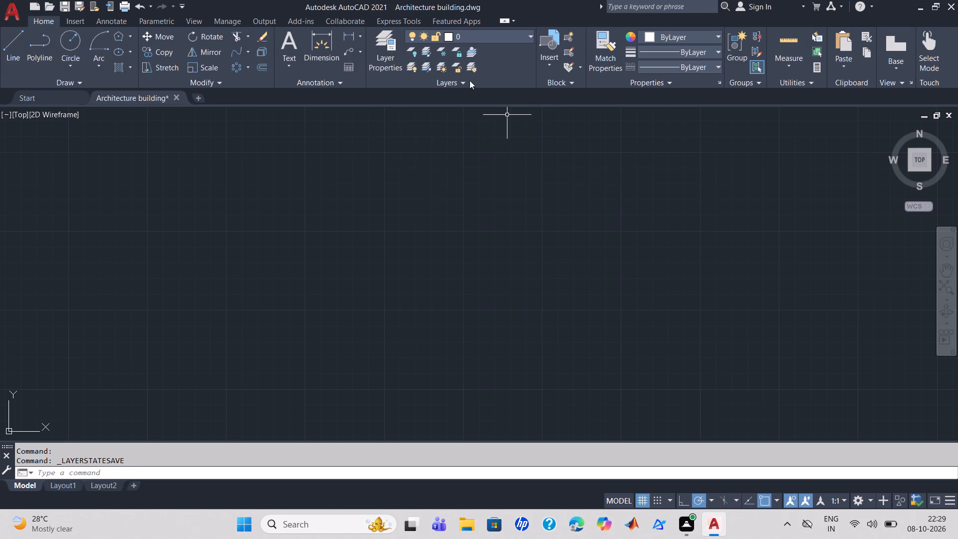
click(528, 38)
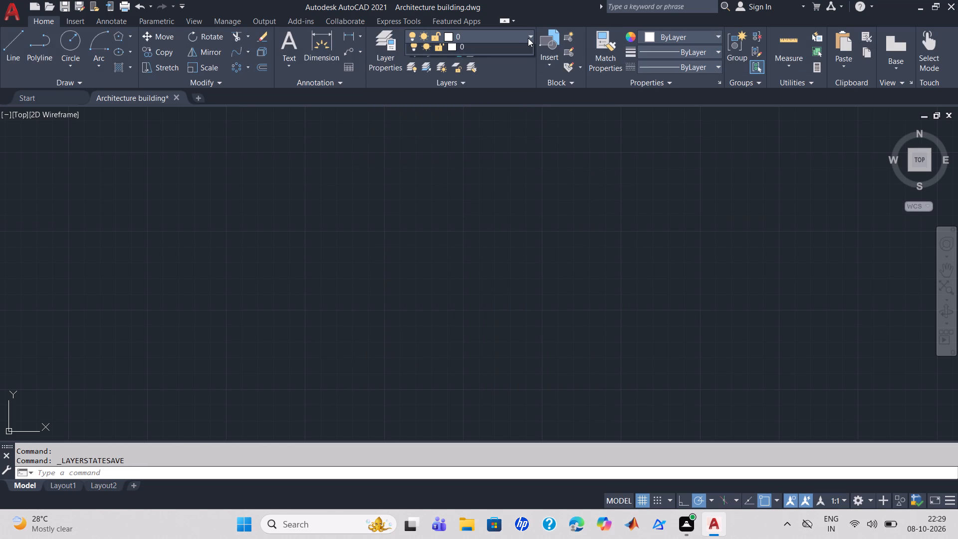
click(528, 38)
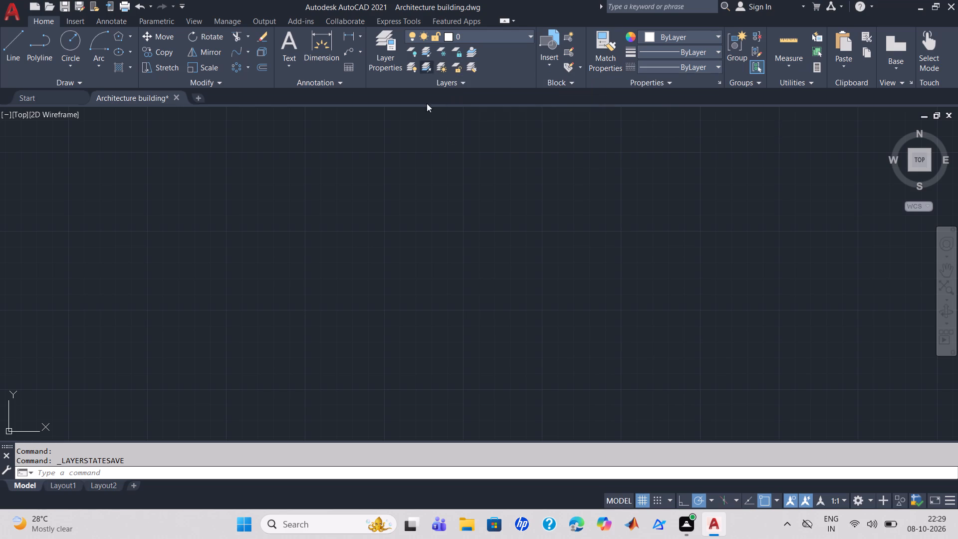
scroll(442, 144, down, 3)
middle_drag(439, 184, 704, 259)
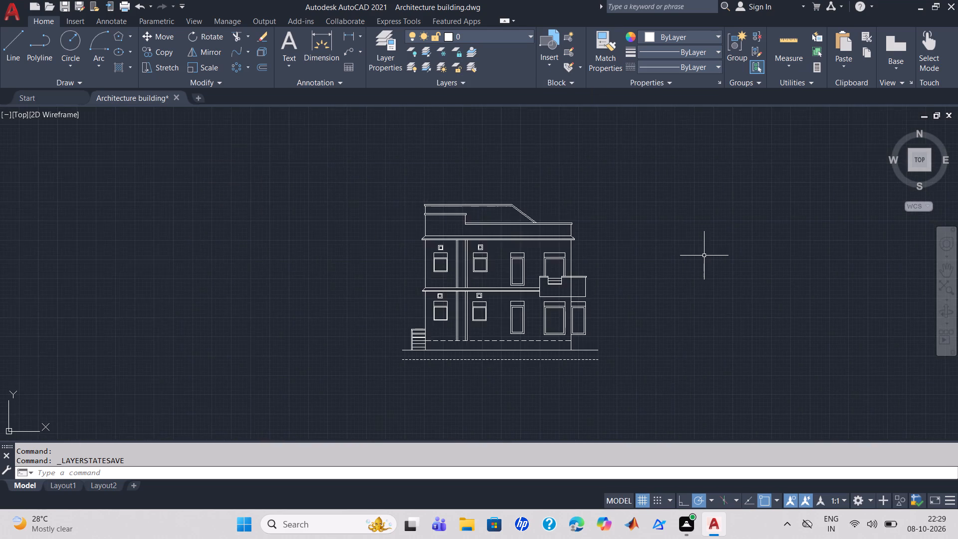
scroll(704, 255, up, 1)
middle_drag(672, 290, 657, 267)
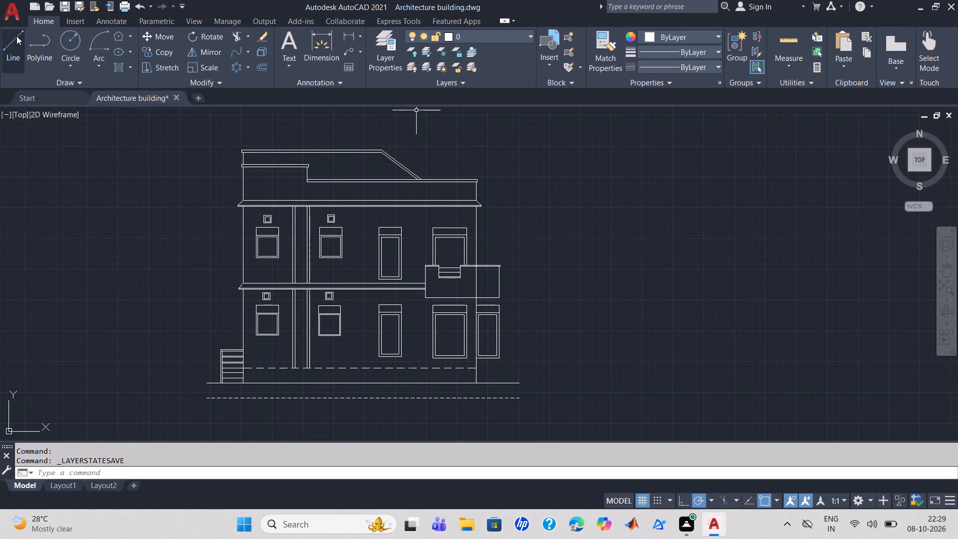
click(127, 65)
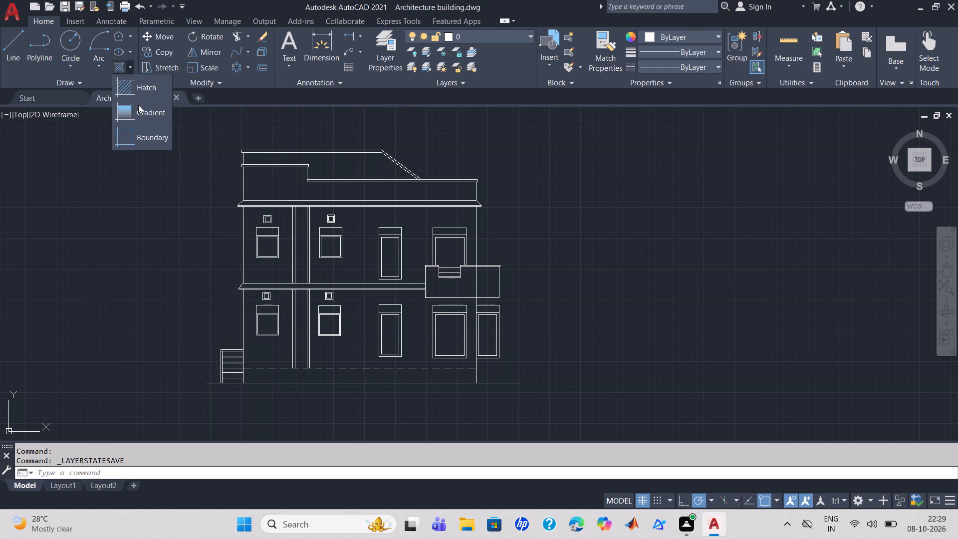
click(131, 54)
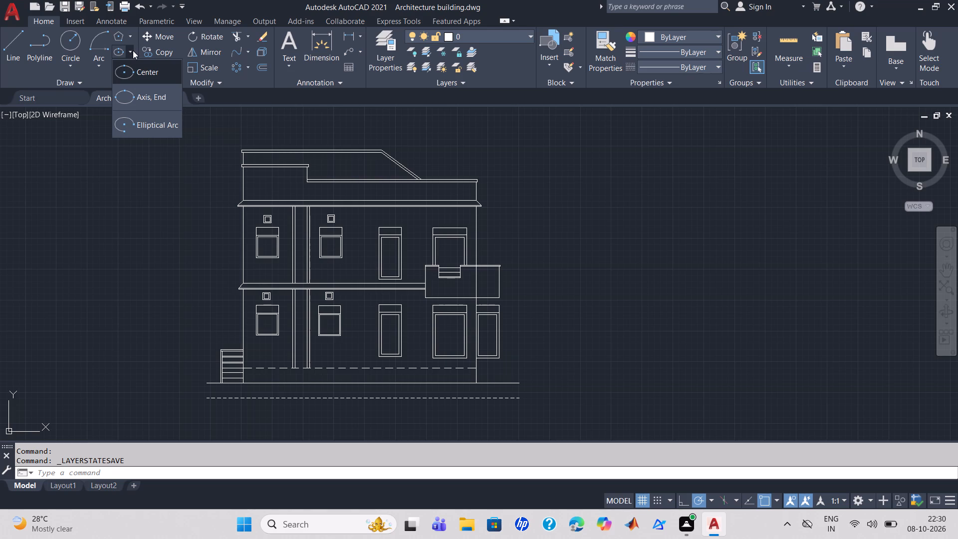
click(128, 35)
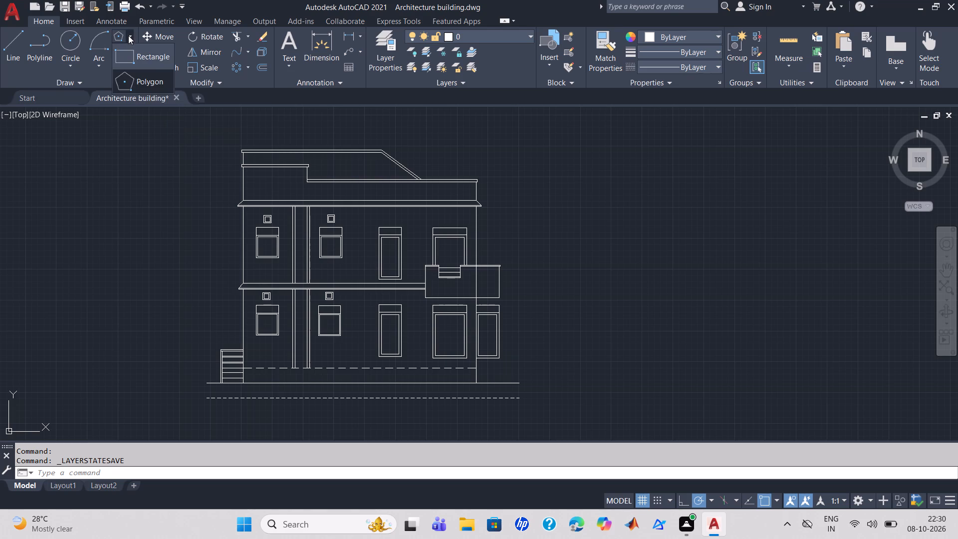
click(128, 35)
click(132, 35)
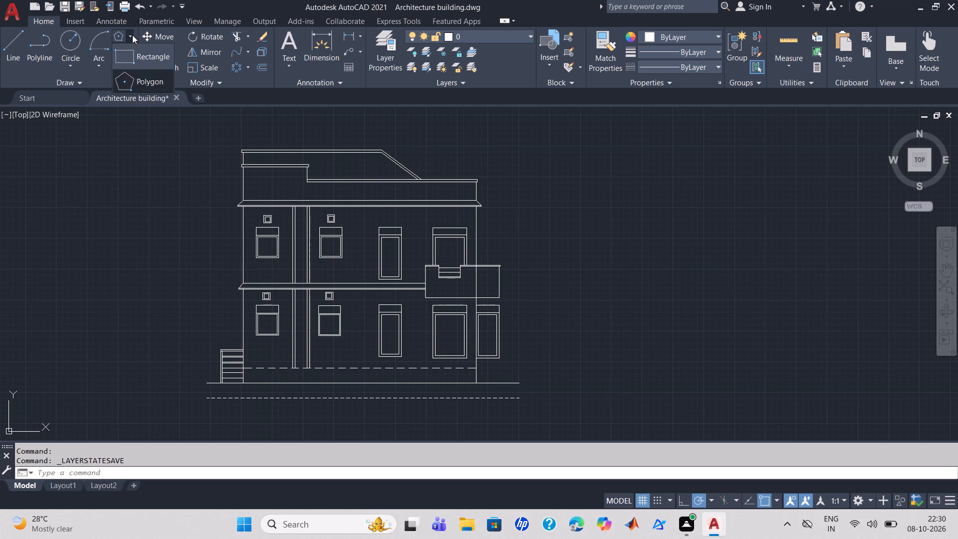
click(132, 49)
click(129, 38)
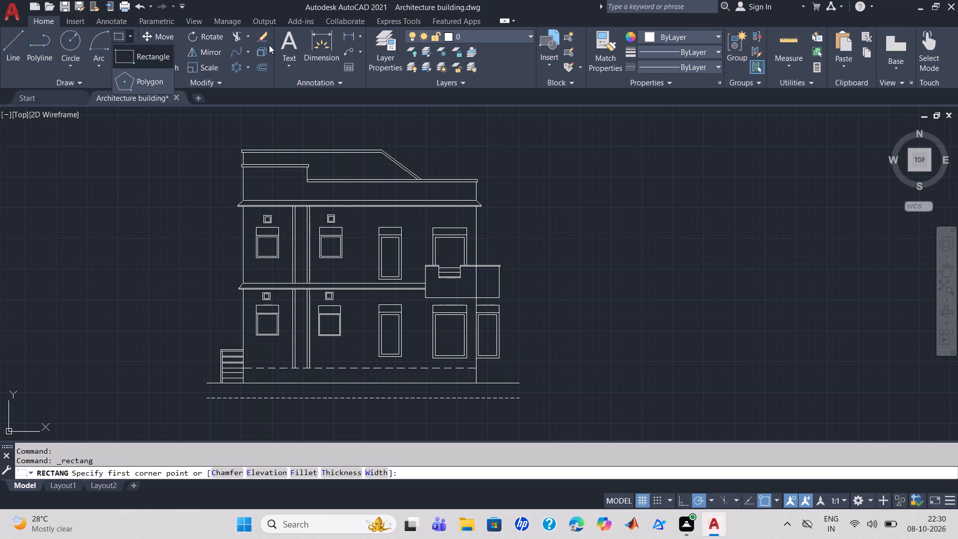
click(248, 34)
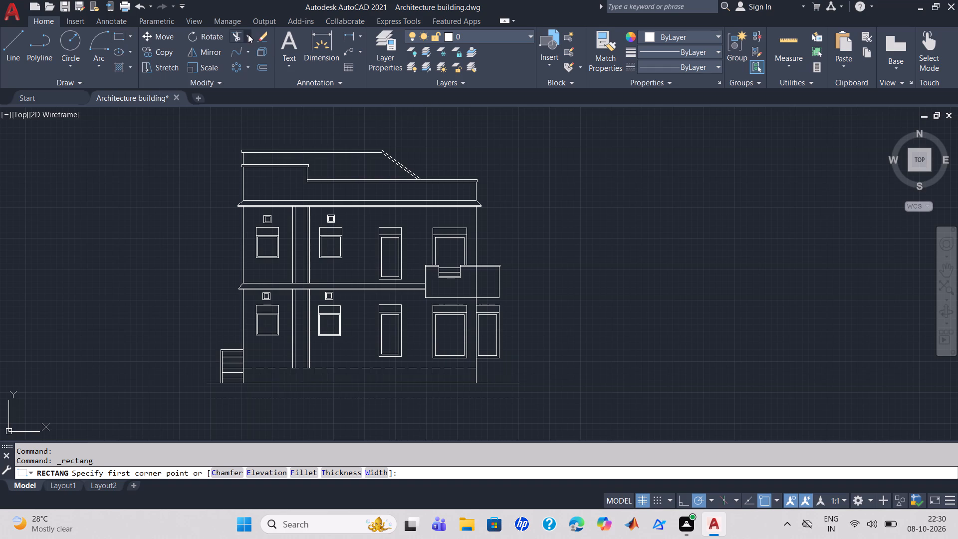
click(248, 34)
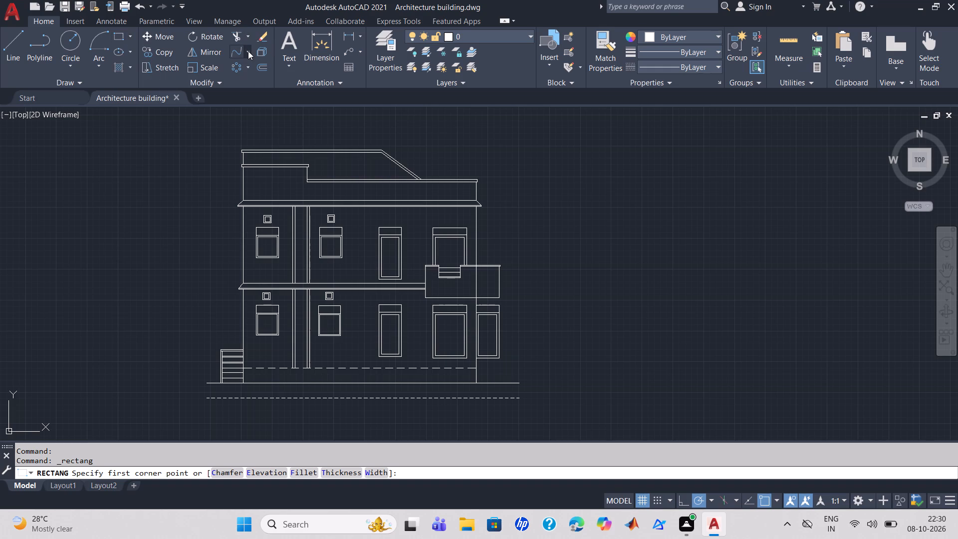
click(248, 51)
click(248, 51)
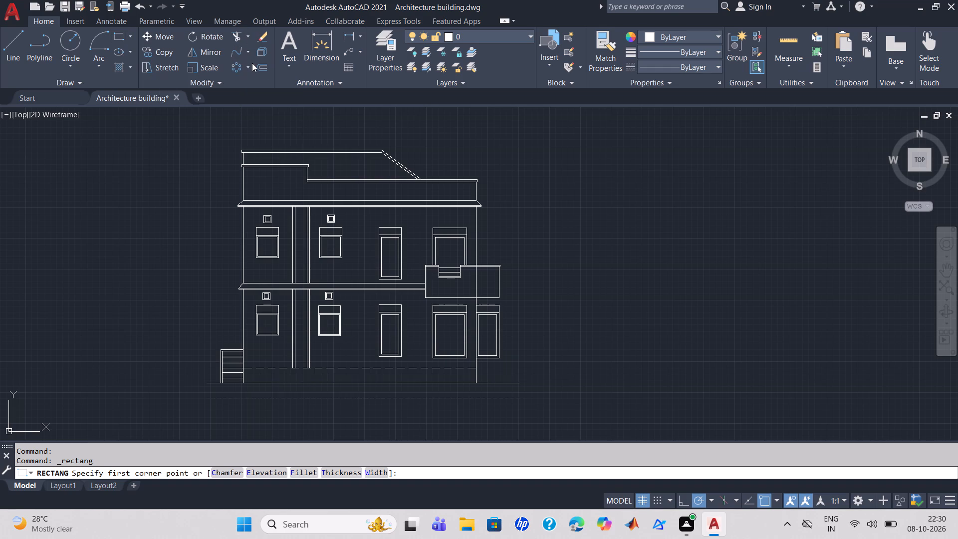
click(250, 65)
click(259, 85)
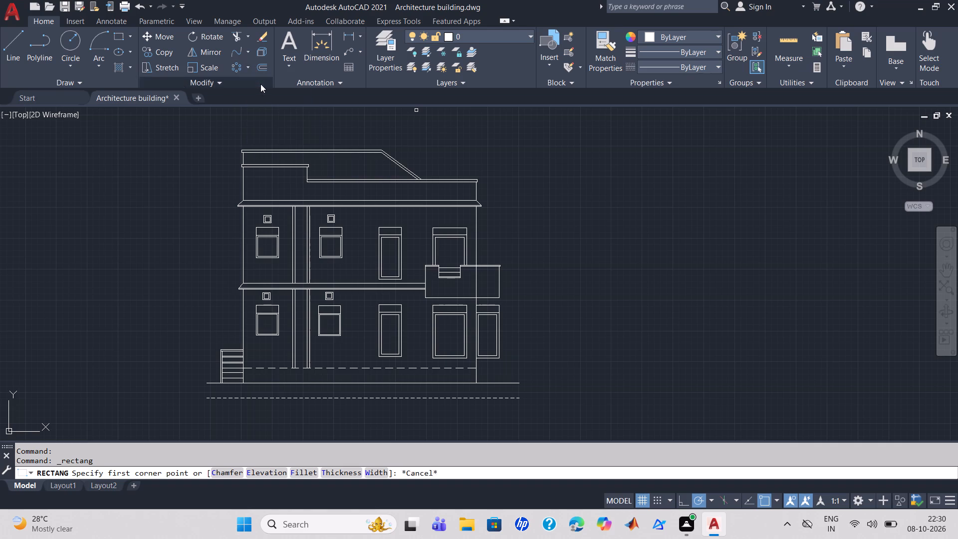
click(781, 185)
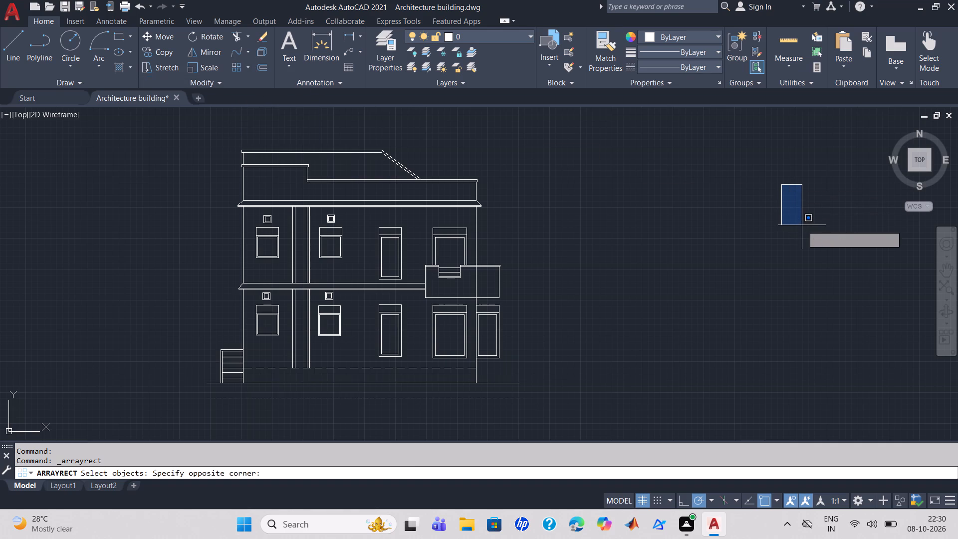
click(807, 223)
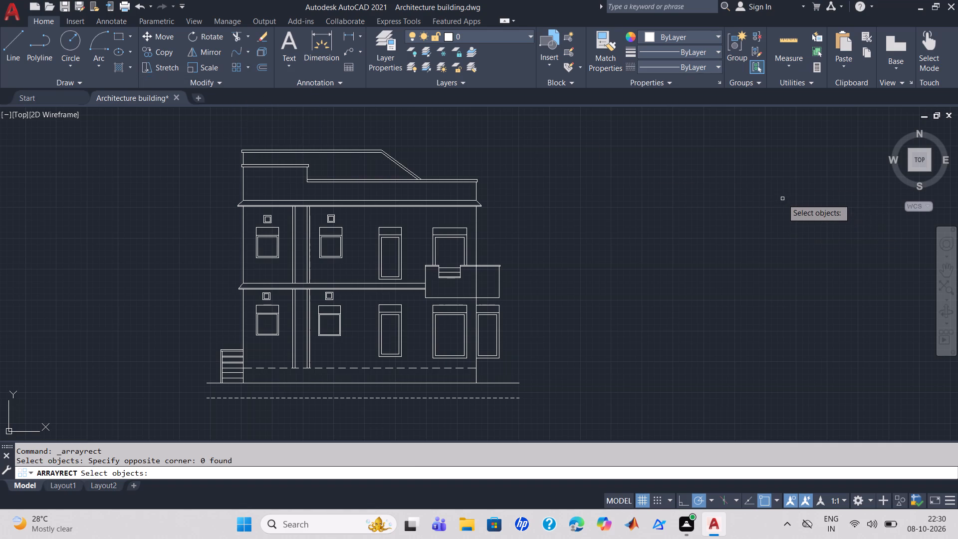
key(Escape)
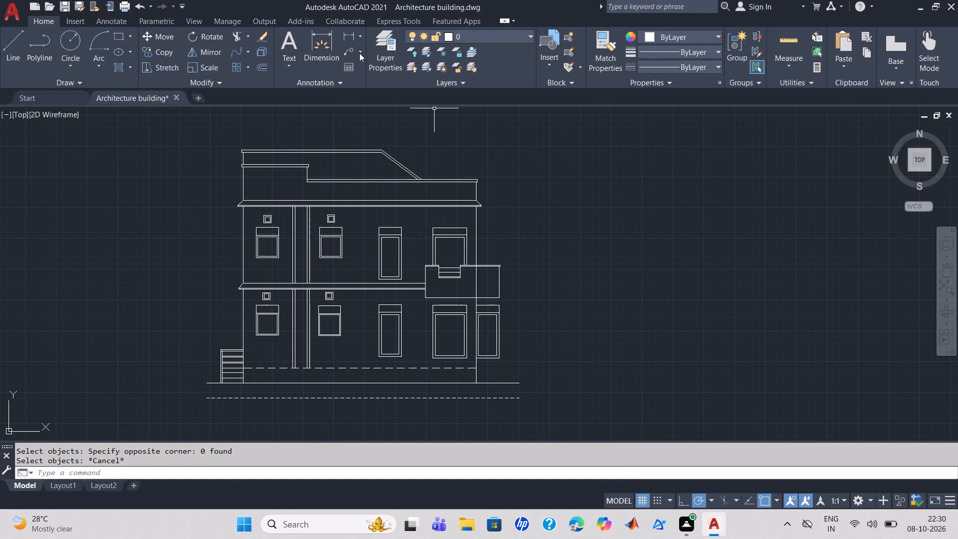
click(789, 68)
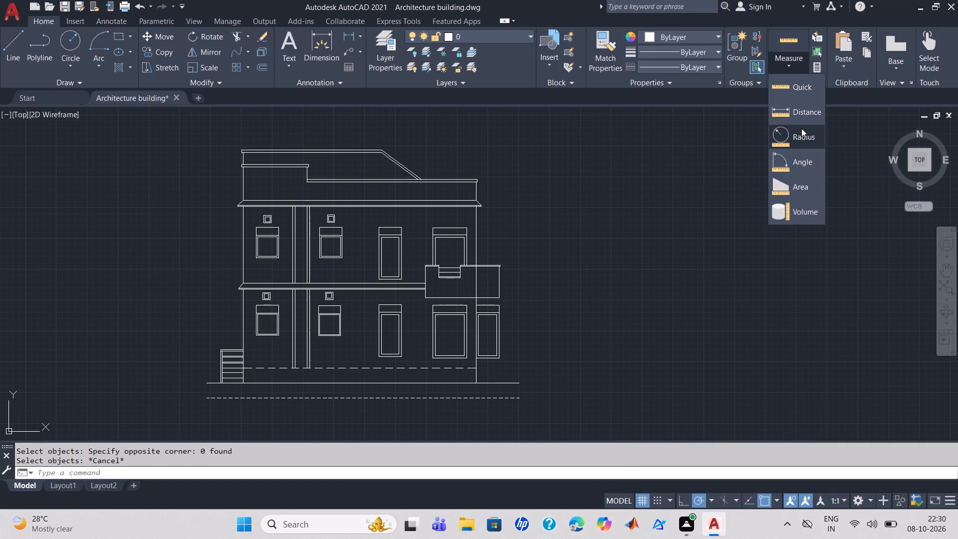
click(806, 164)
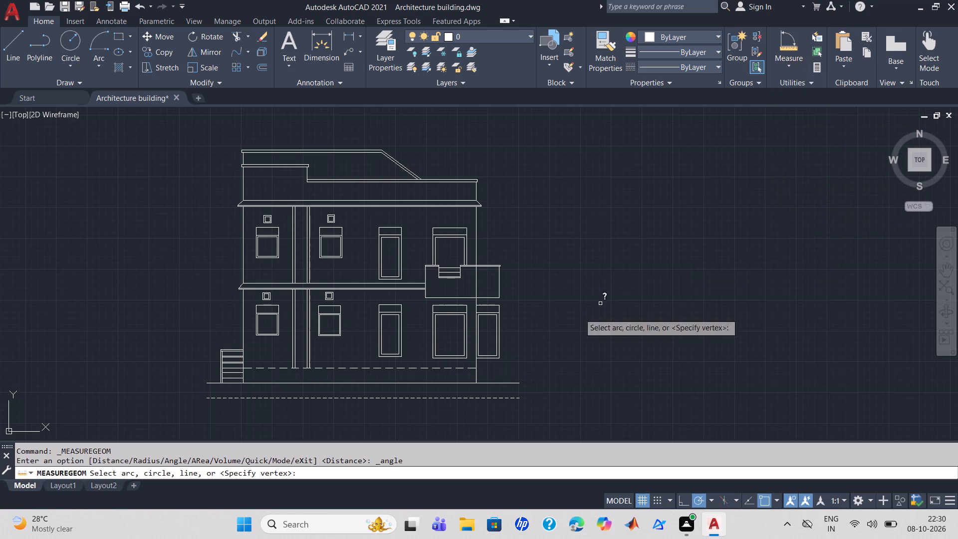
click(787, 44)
Use Quick measure over the building elevation to inspect the distances around its openings, floor bands and end wall.
click(796, 66)
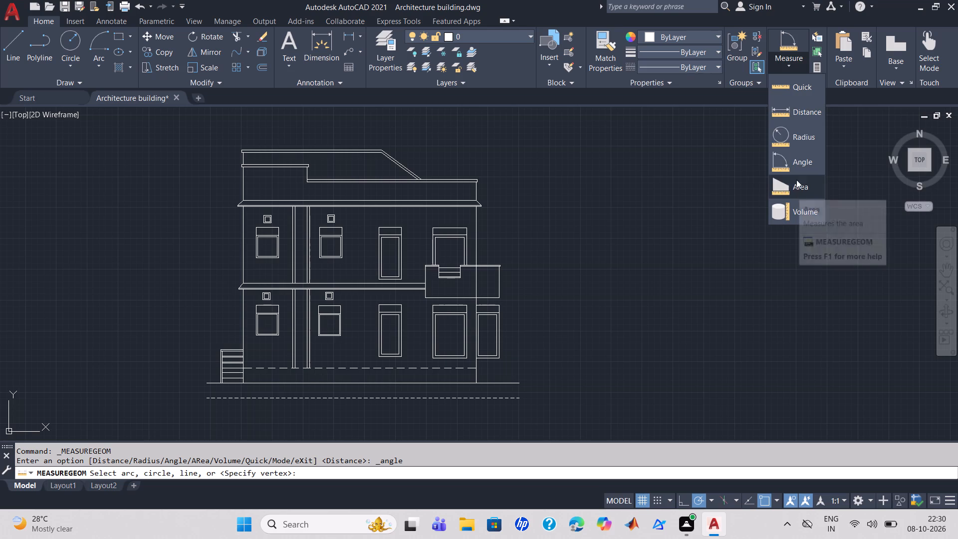
click(797, 95)
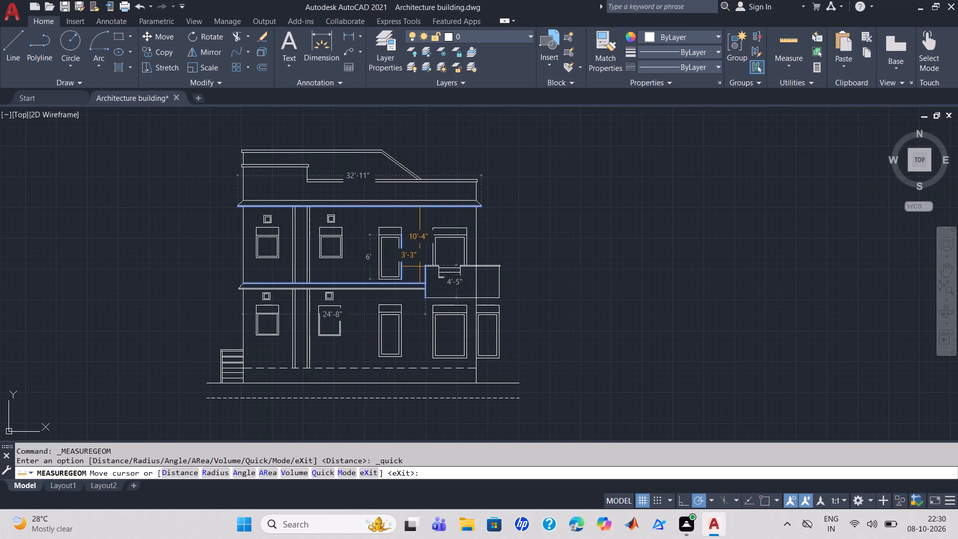
scroll(420, 265, up, 2)
scroll(421, 247, down, 1)
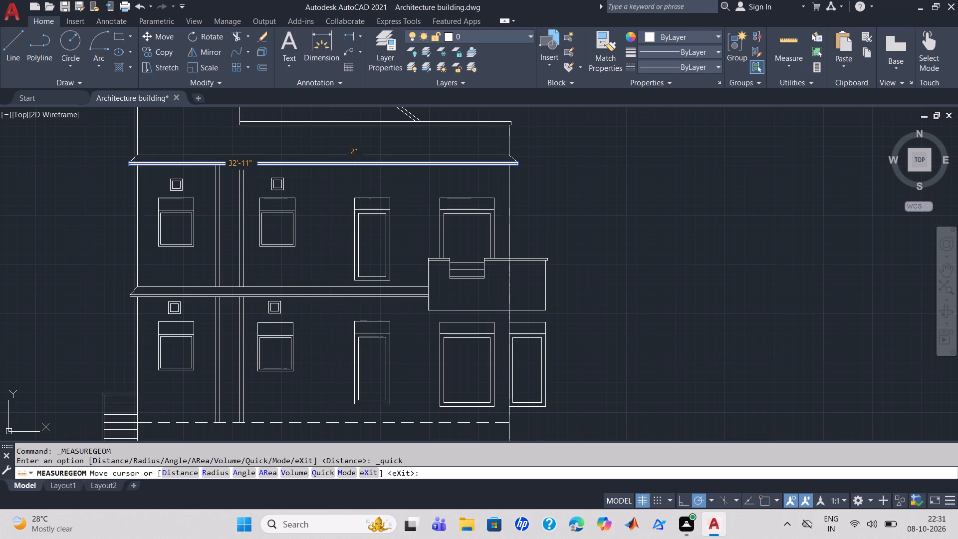
scroll(355, 163, down, 1)
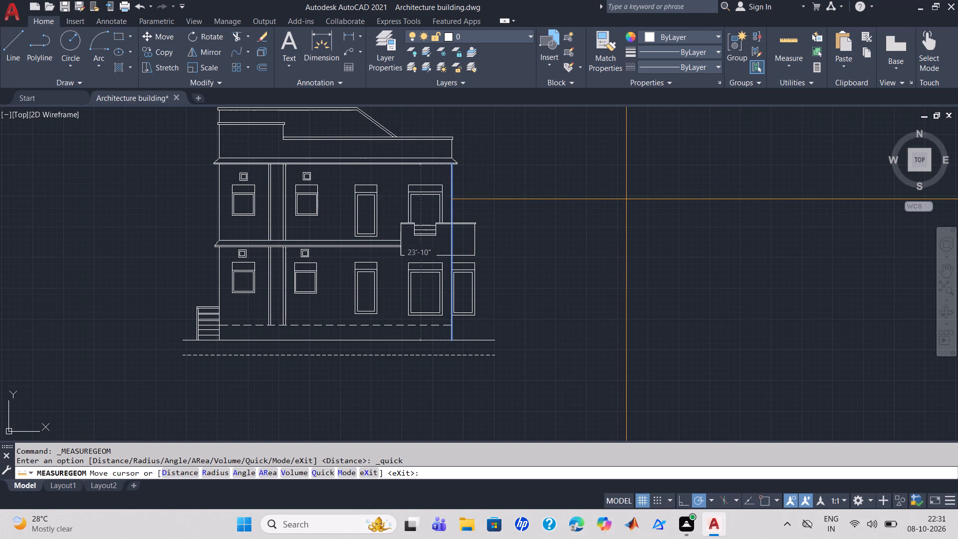
key(Escape)
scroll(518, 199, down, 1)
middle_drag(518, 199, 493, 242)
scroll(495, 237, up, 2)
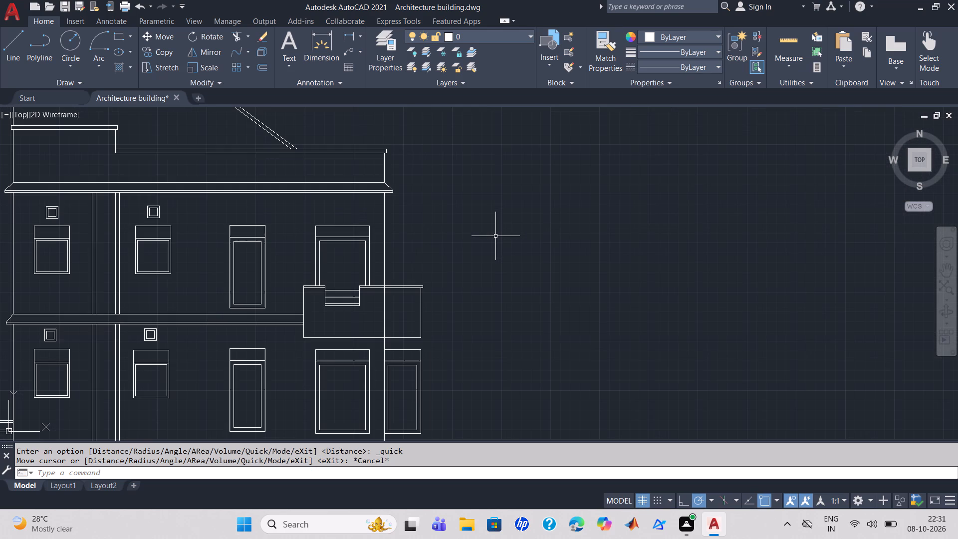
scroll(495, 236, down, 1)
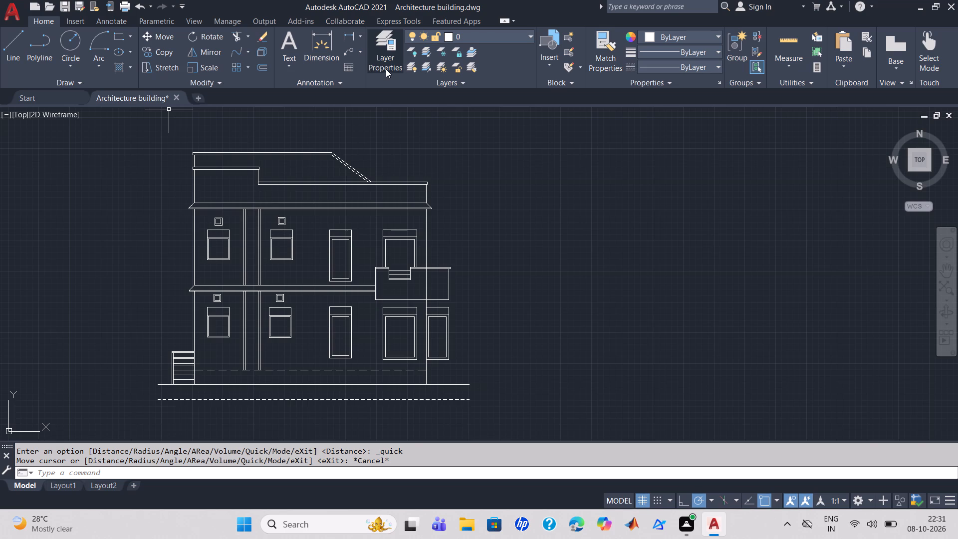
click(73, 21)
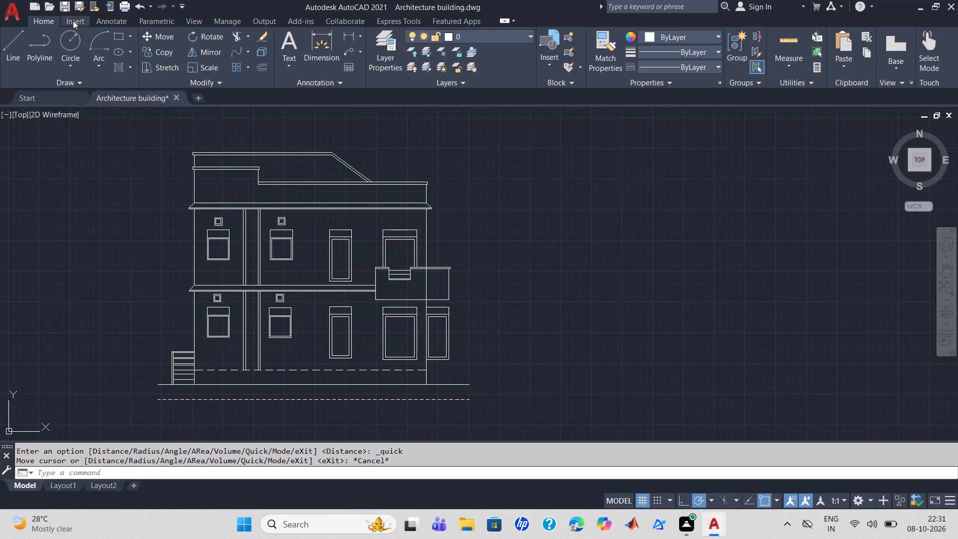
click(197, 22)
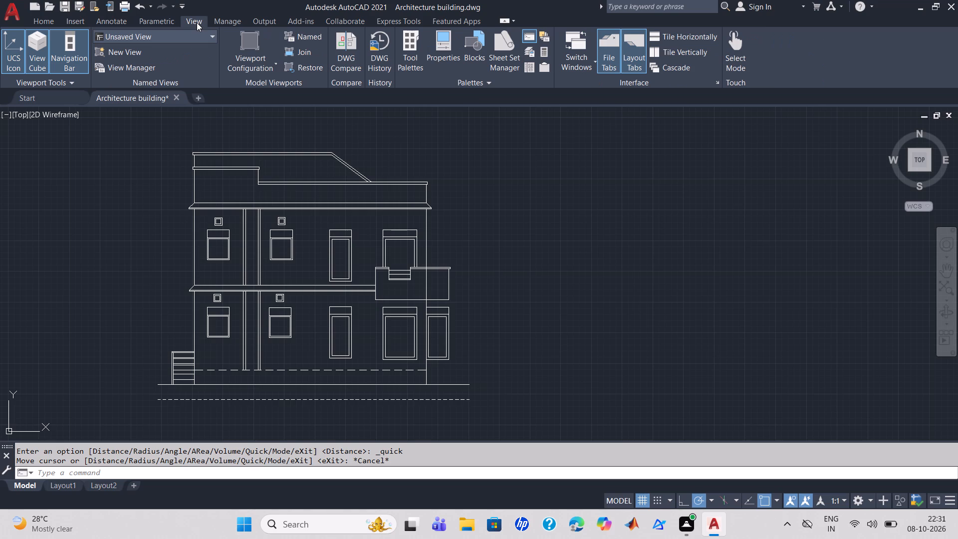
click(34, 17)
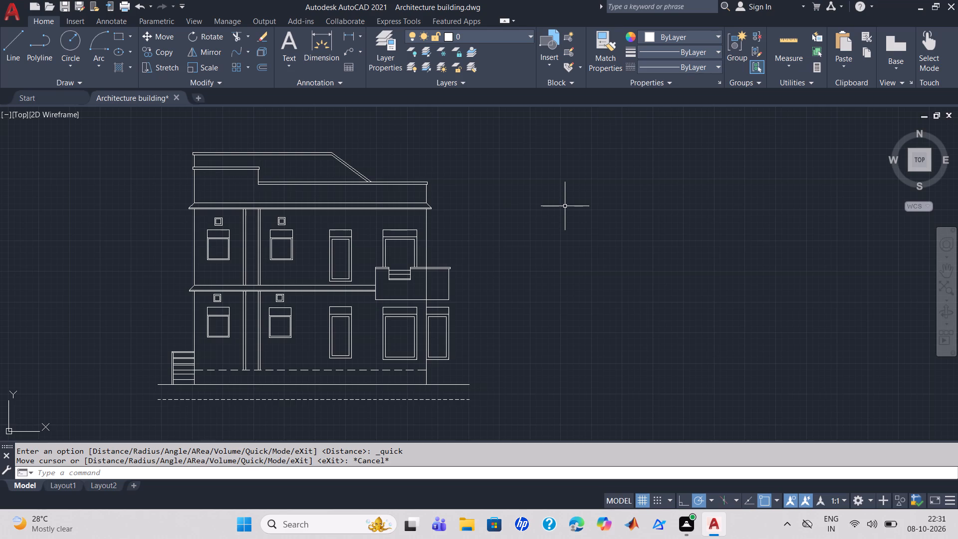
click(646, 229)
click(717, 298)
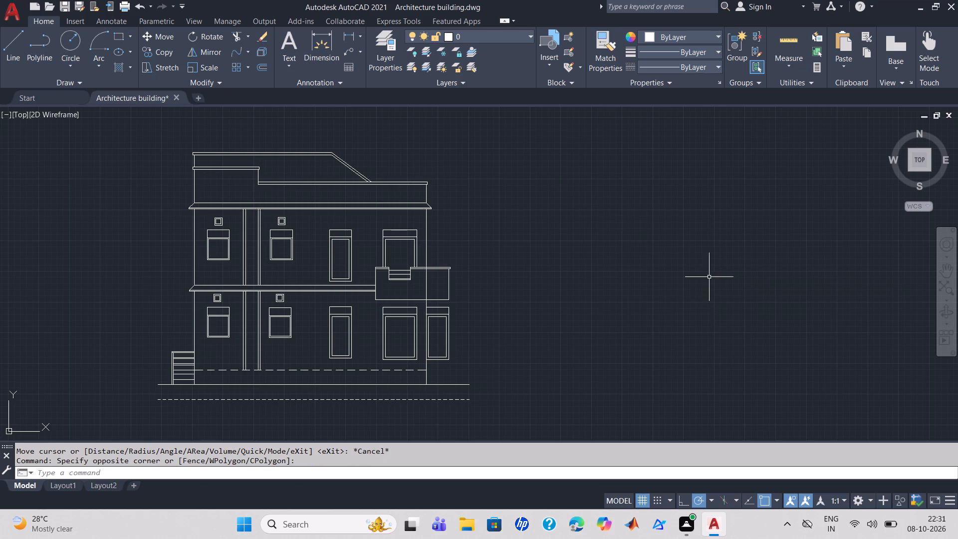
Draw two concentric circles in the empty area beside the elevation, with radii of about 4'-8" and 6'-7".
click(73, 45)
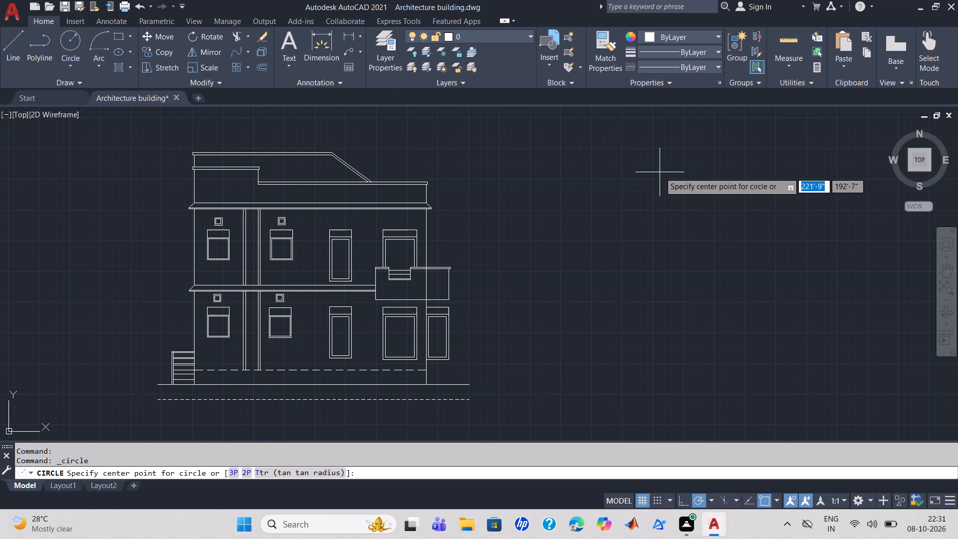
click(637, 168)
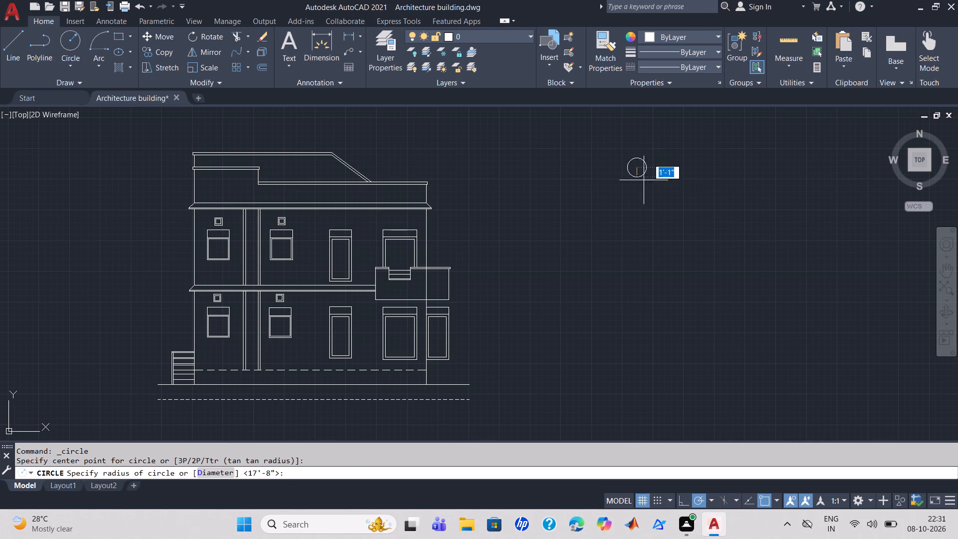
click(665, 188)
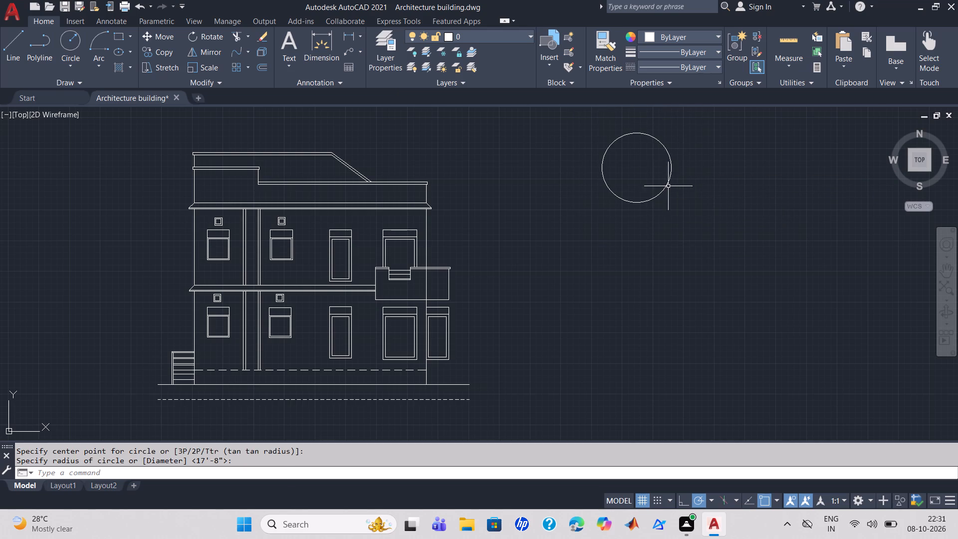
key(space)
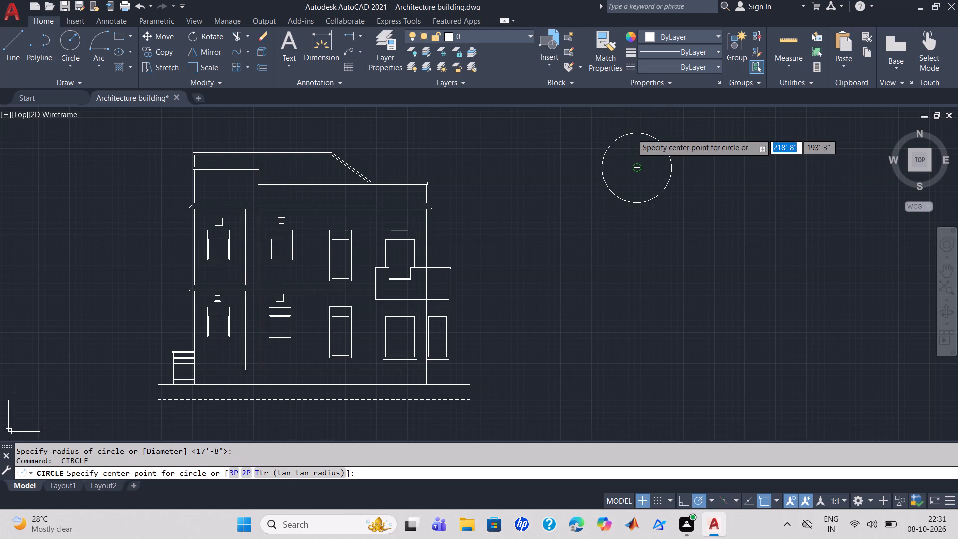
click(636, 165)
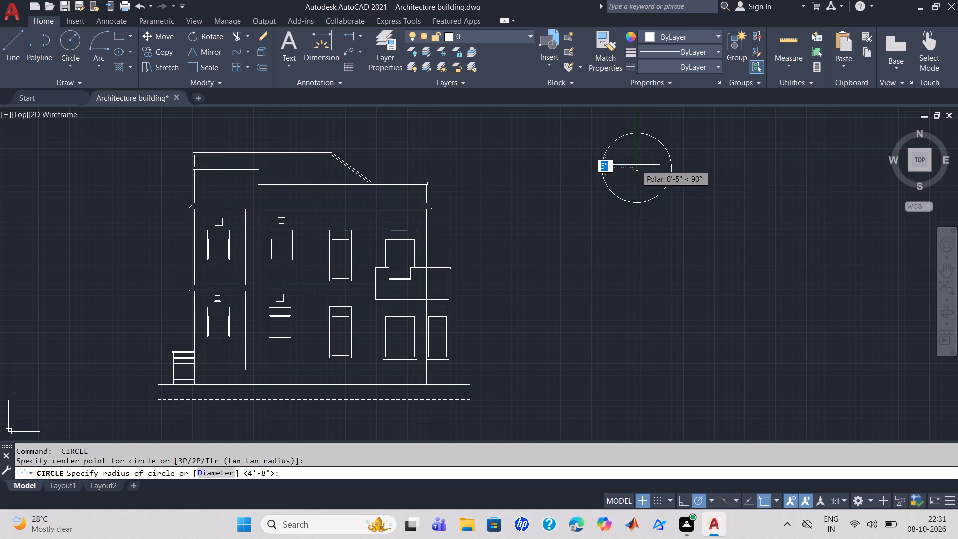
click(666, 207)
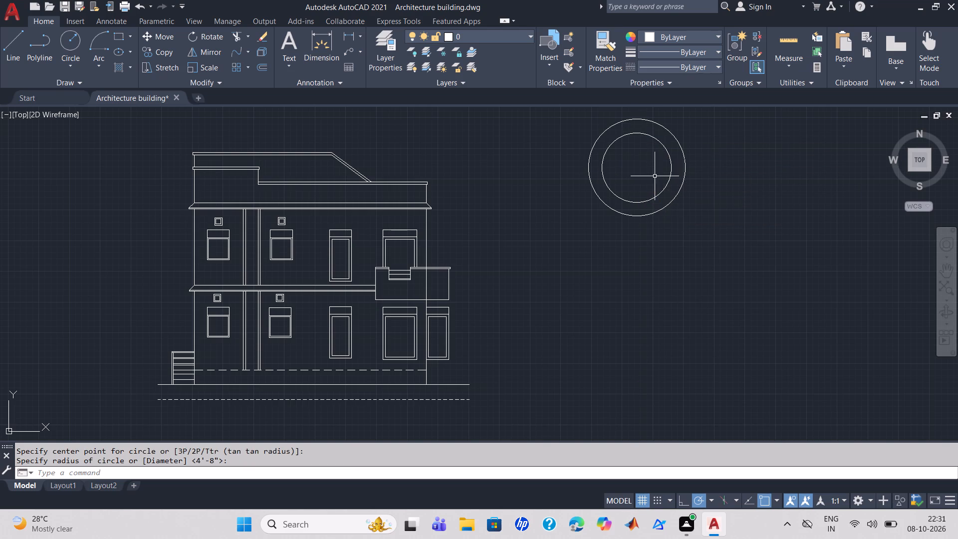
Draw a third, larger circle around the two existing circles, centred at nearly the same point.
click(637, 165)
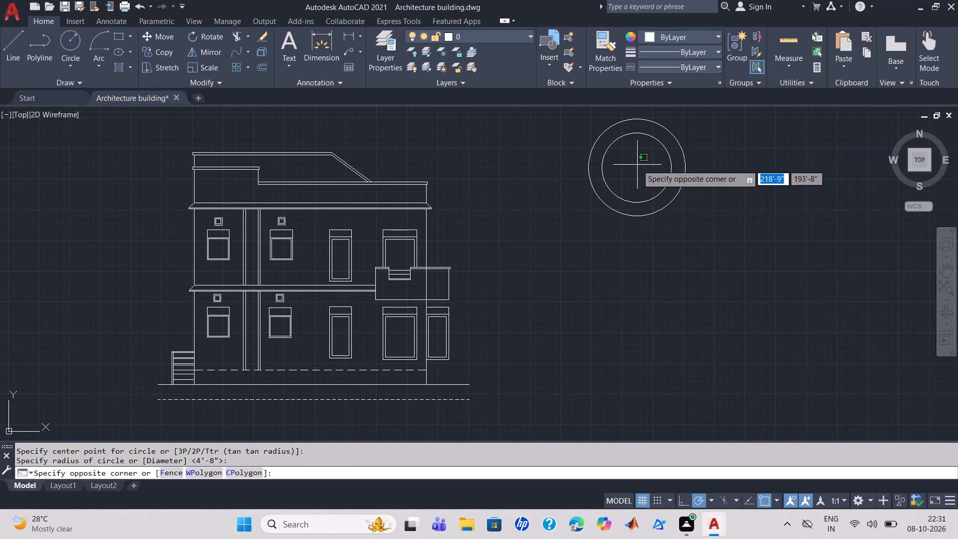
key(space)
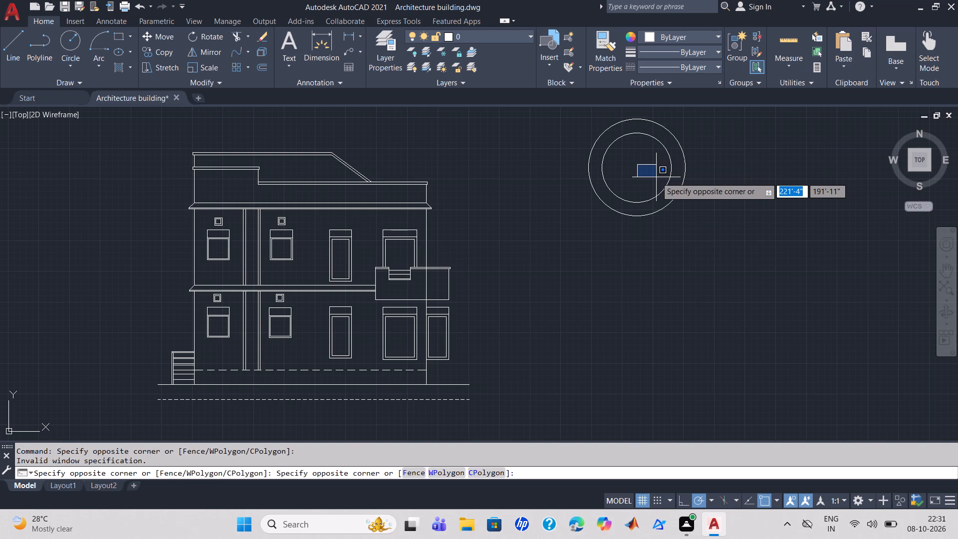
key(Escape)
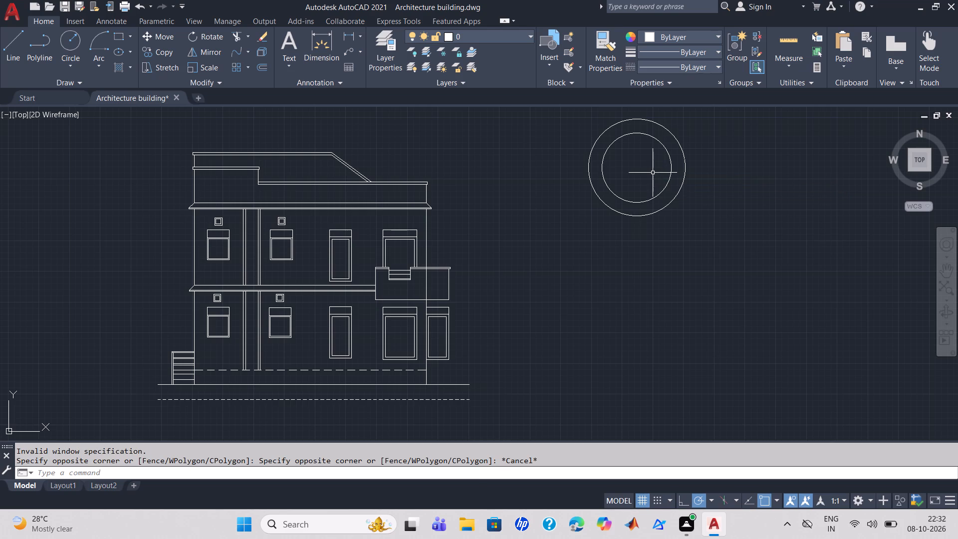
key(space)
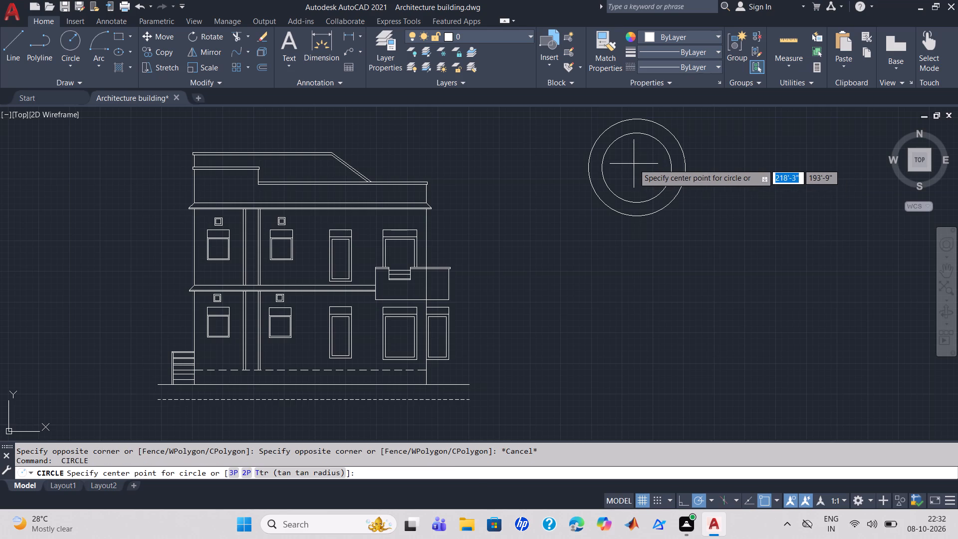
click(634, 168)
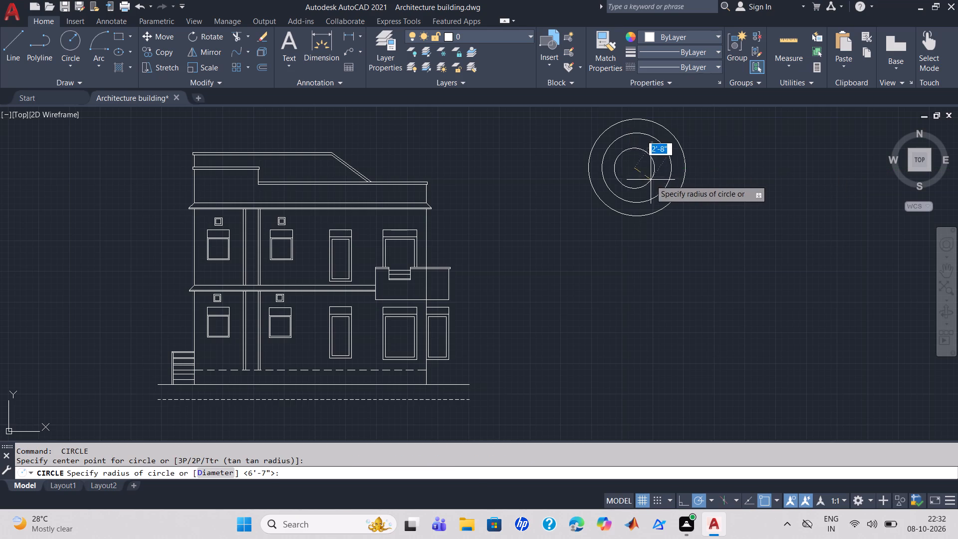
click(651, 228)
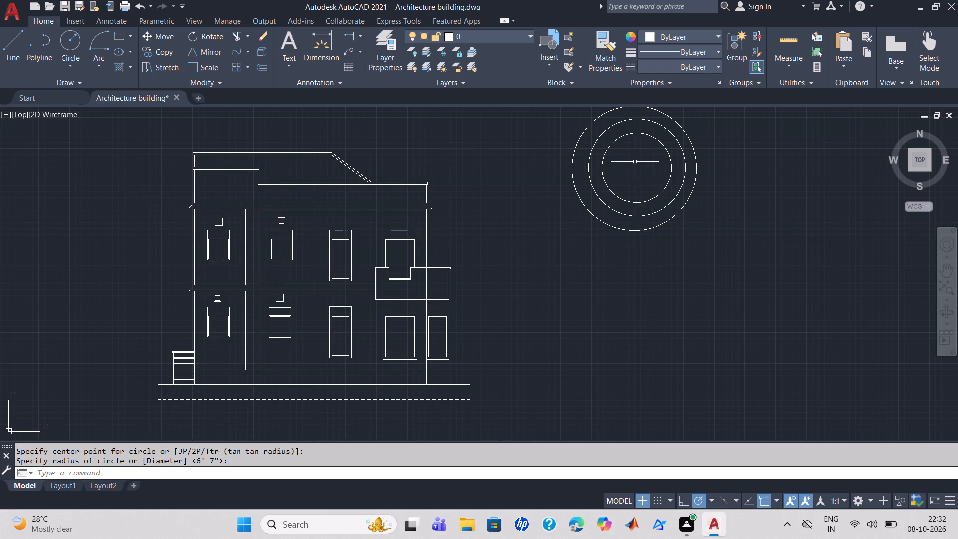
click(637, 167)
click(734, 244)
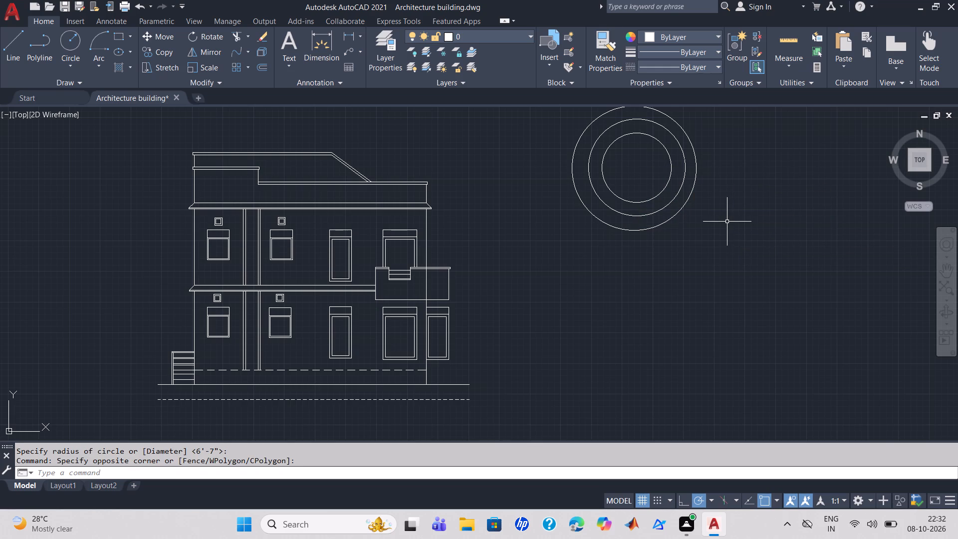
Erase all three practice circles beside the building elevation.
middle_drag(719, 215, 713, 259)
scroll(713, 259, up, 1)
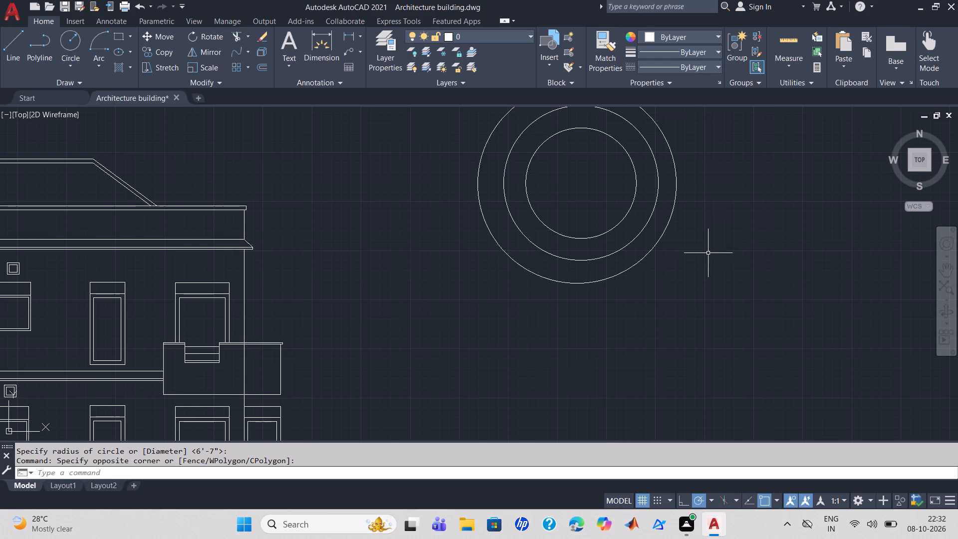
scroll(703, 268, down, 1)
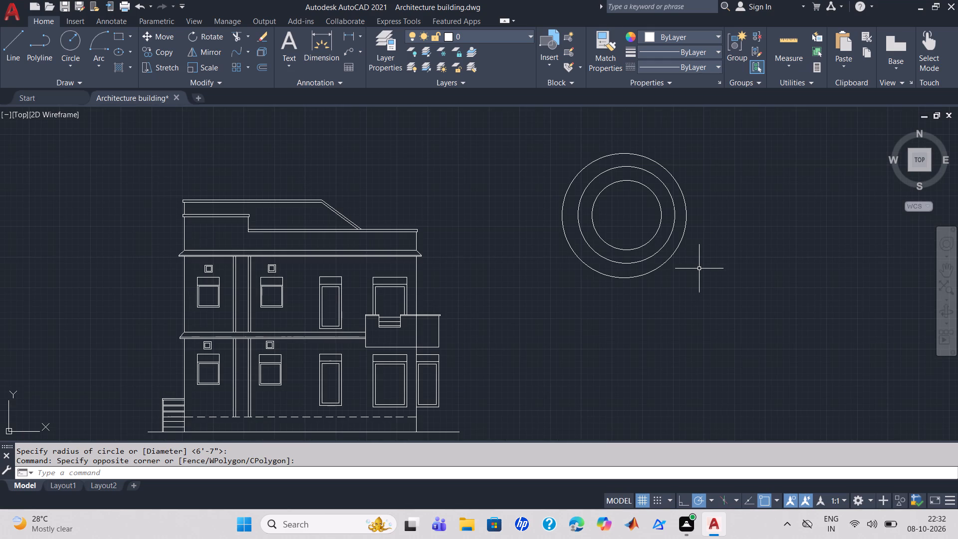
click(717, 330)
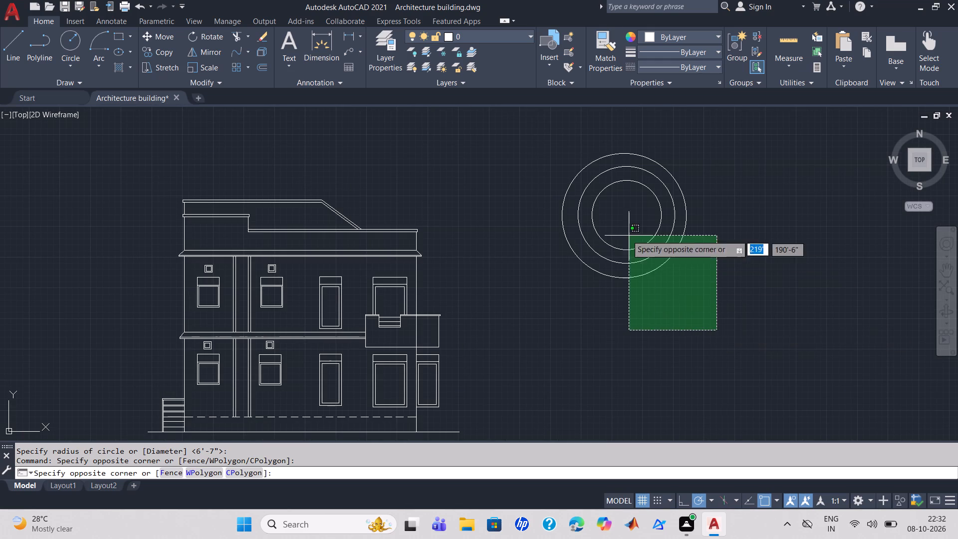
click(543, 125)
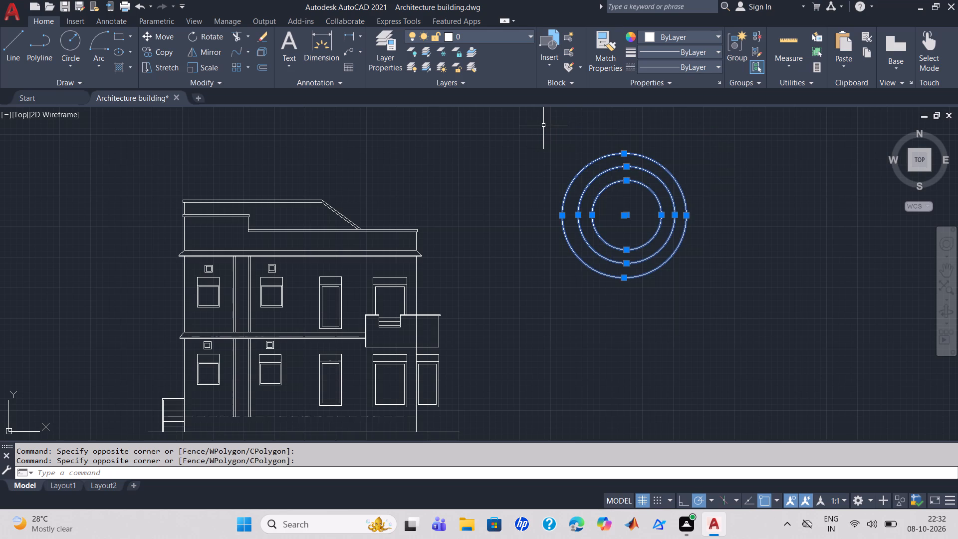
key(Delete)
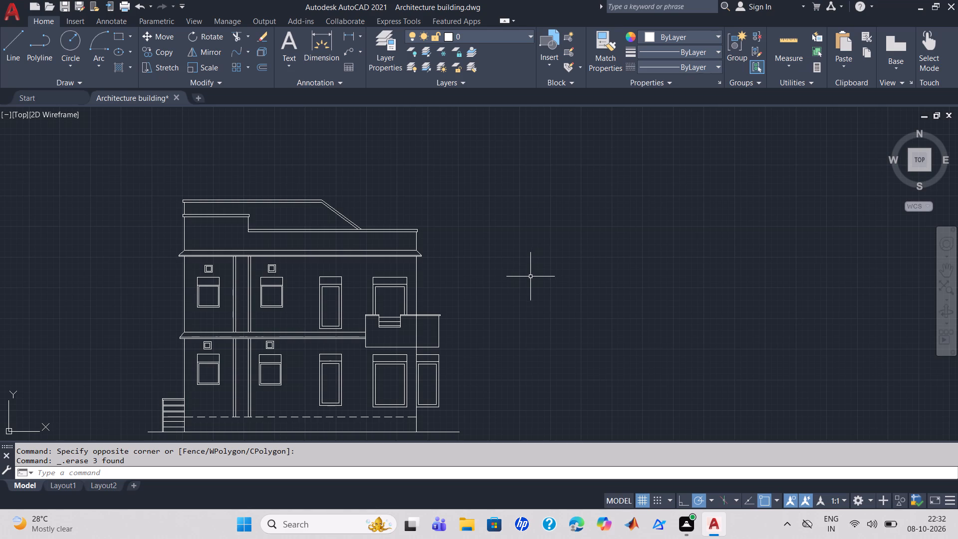
Save the Architecture building drawing with only the front elevation left in it.
middle_drag(521, 301, 522, 300)
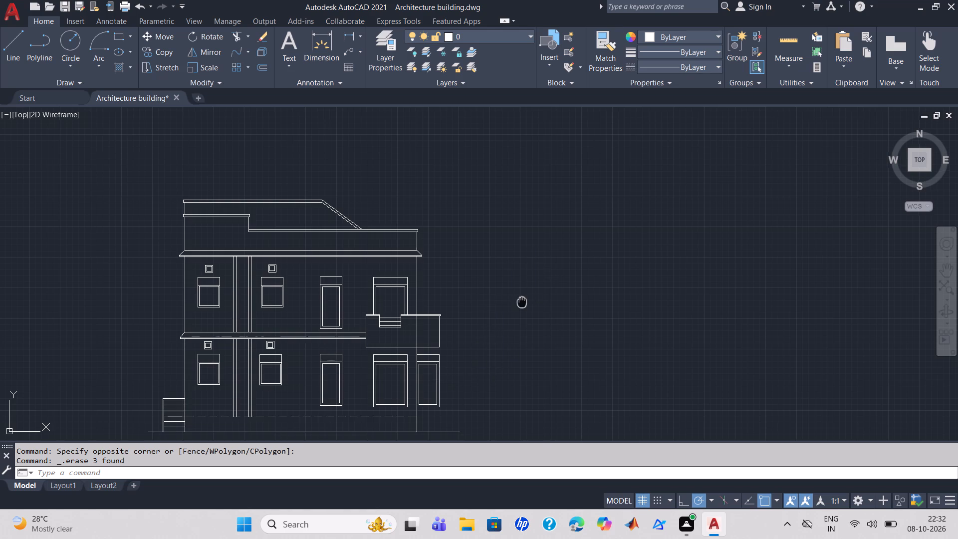
middle_drag(522, 300, 539, 214)
scroll(539, 214, down, 1)
scroll(537, 224, up, 1)
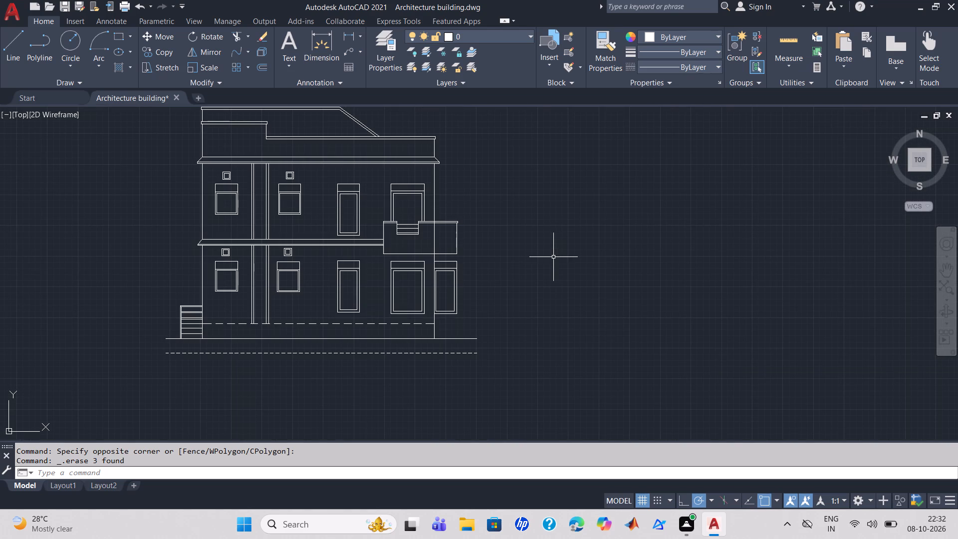
key(ctrl+s)
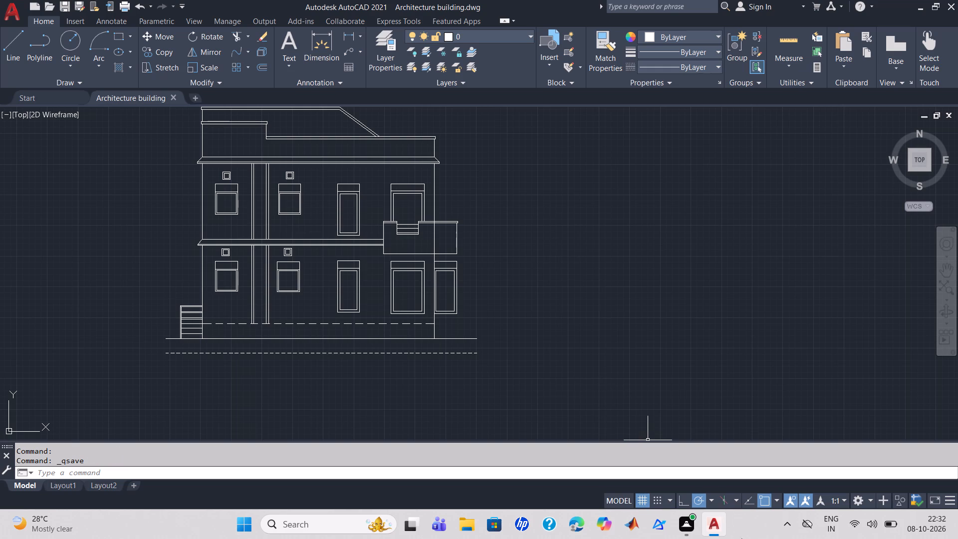
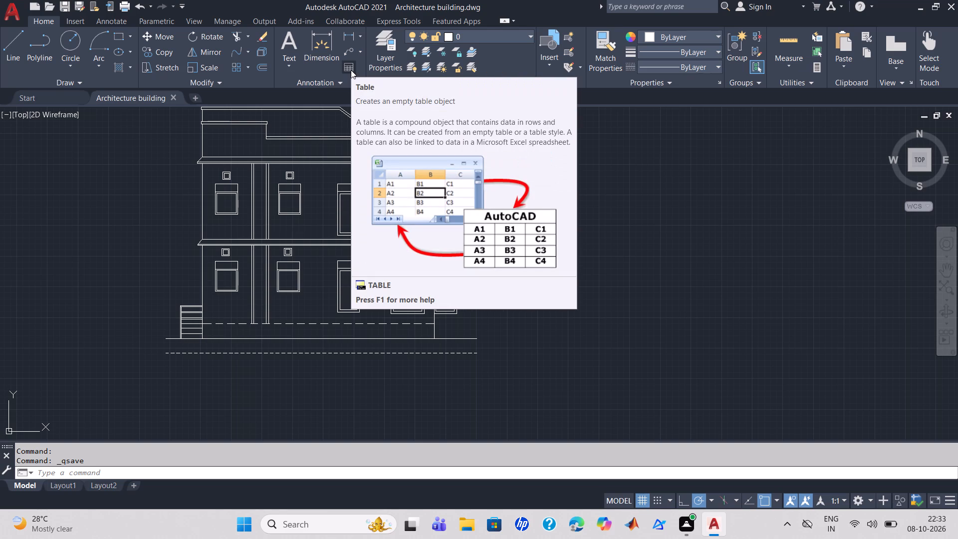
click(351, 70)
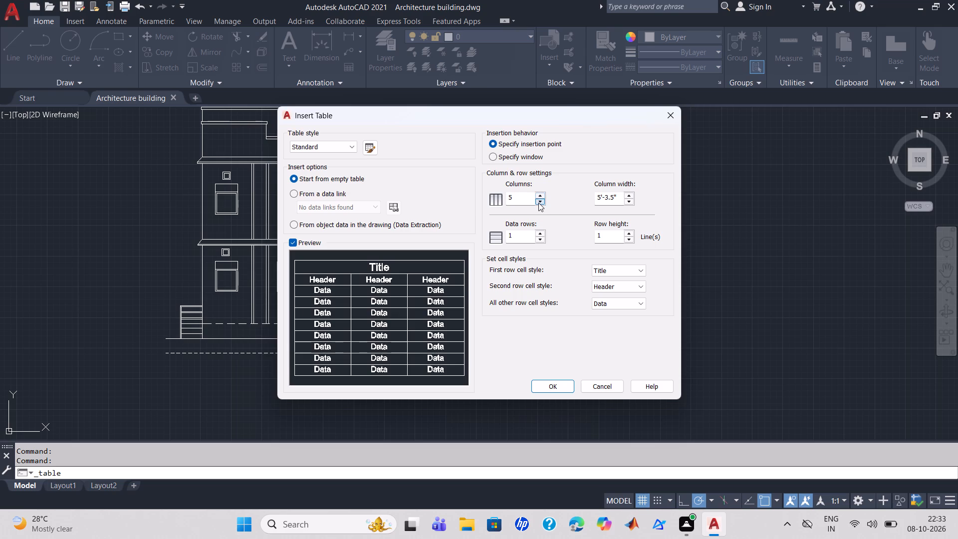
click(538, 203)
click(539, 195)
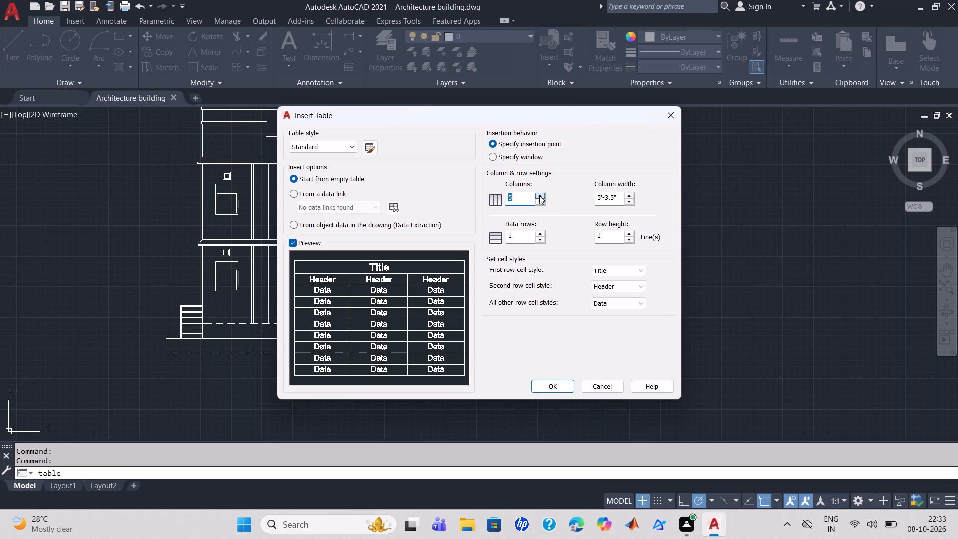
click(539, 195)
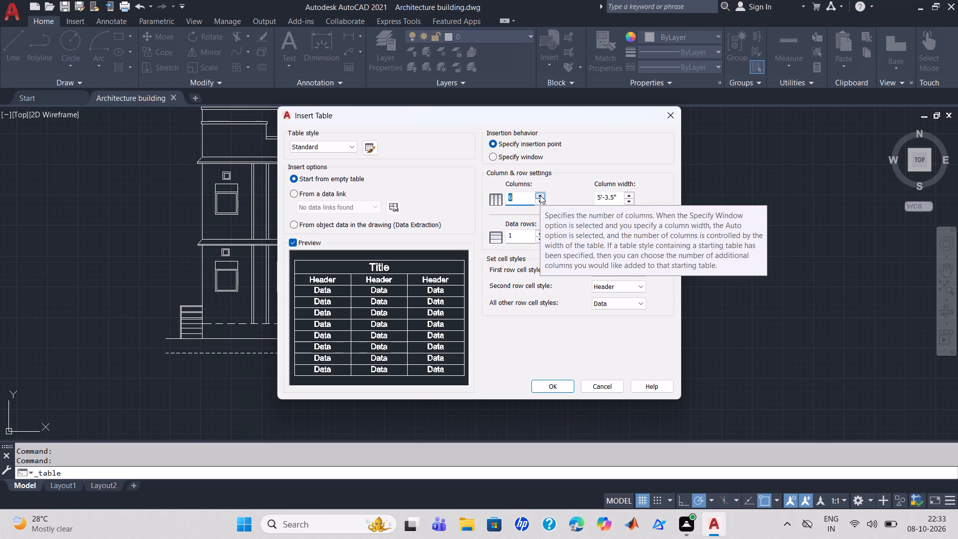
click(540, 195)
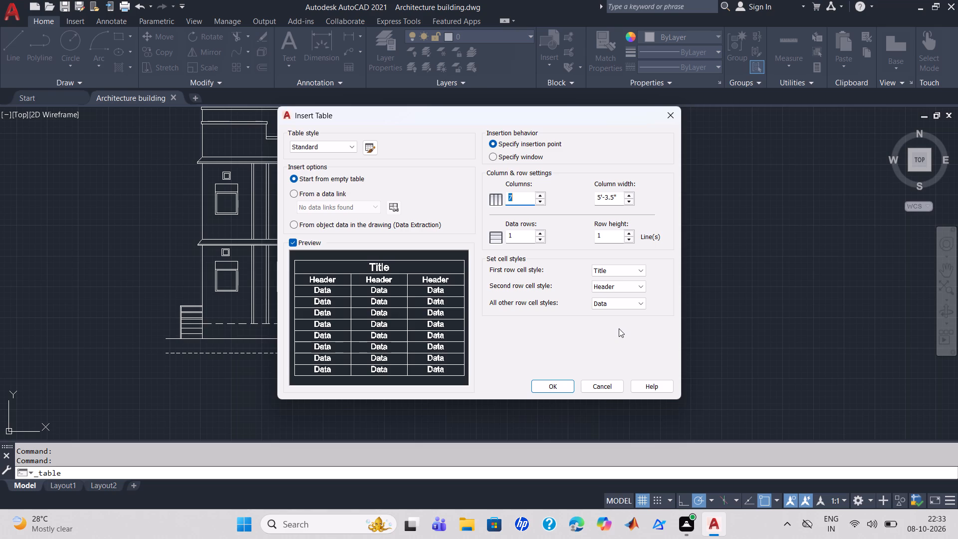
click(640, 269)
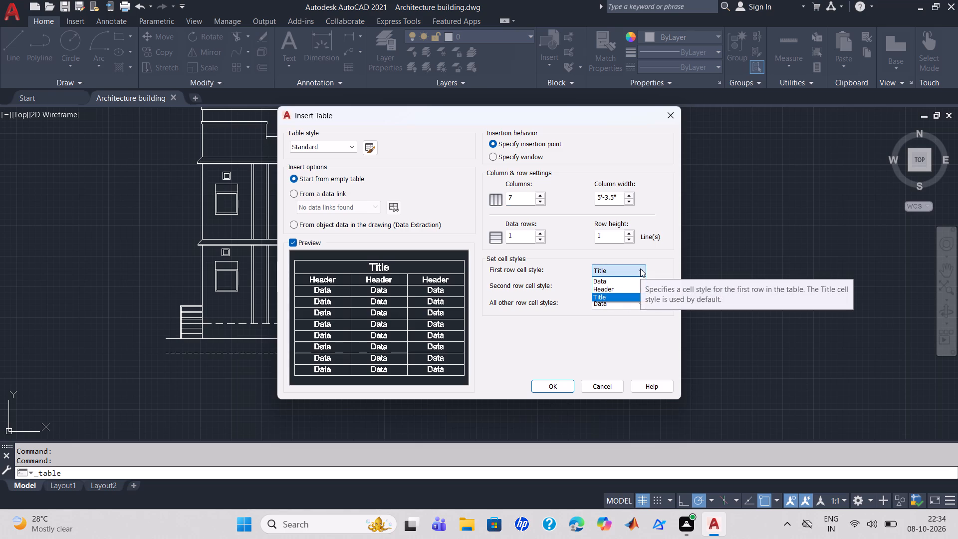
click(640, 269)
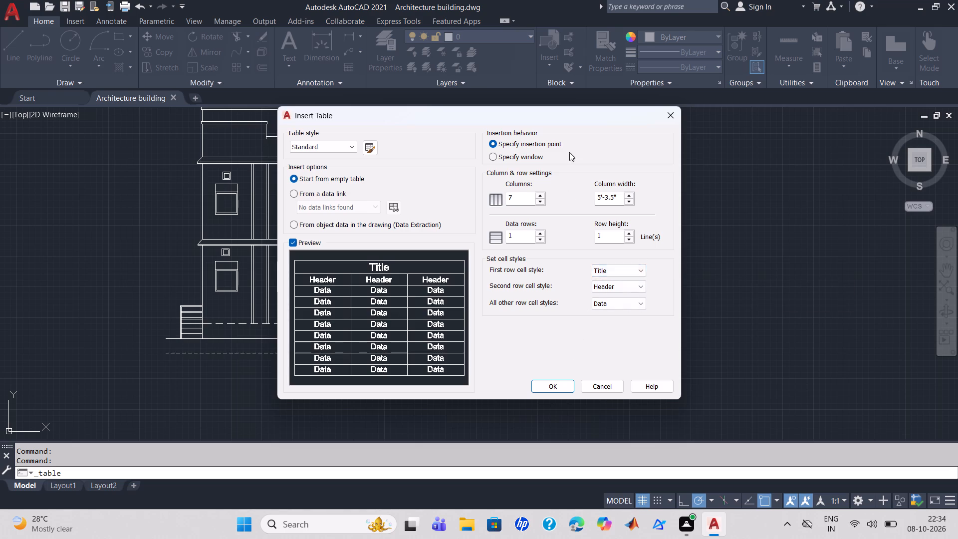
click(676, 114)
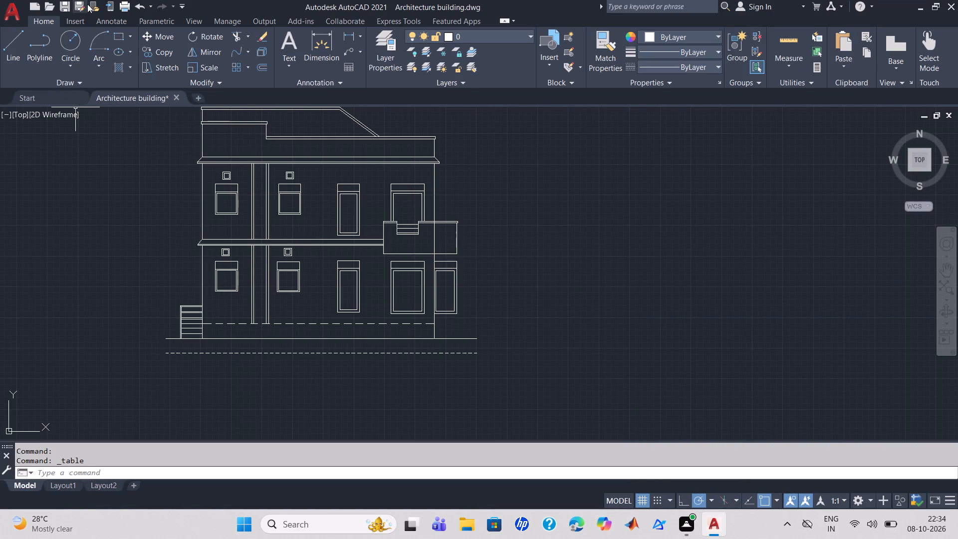
Draw a line diamond with a horizontal diagonal in the empty area beside the elevation, its sides about 8'-3" to 9'-2" long.
click(15, 43)
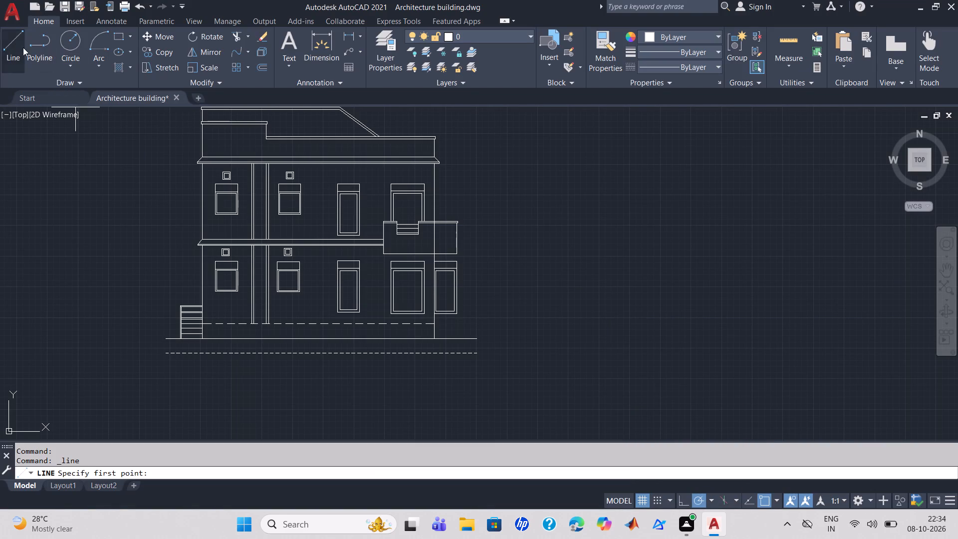
click(587, 215)
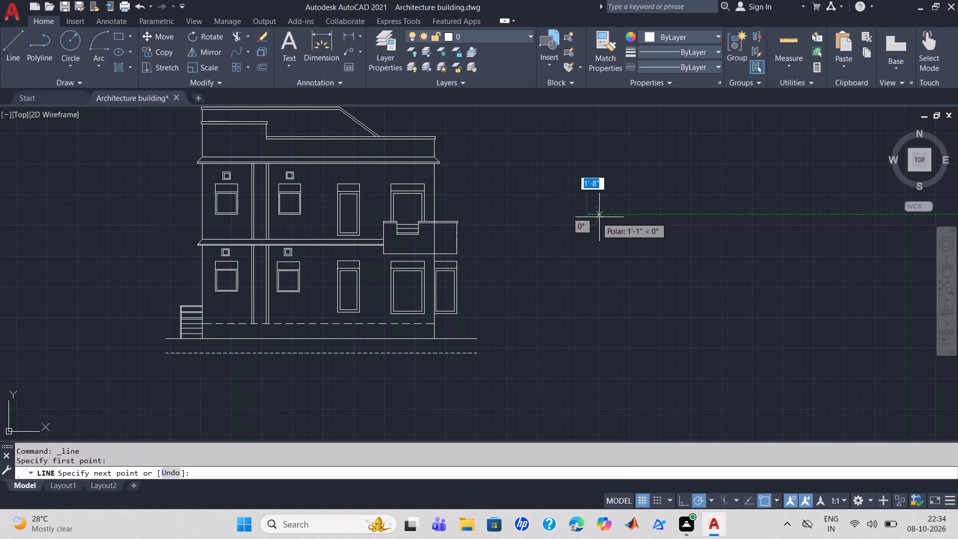
click(667, 208)
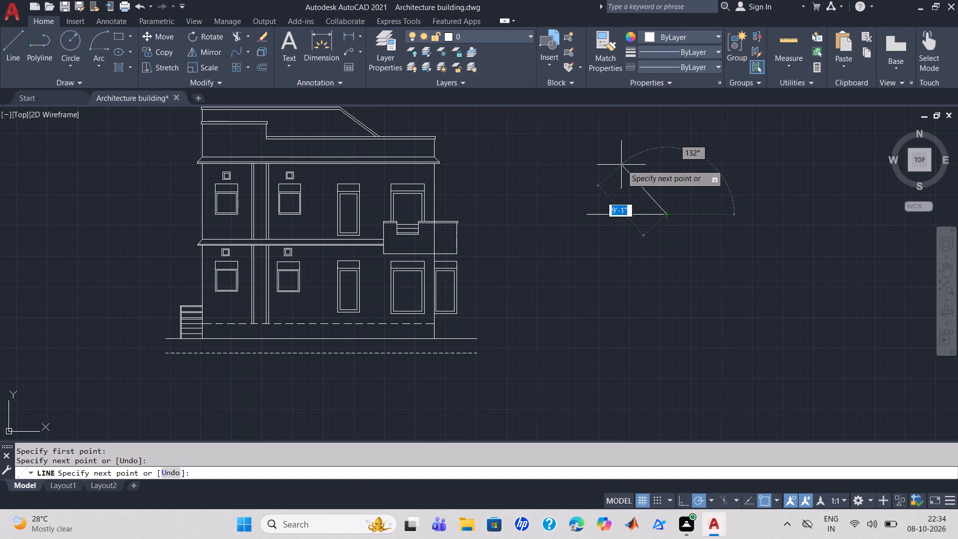
click(621, 164)
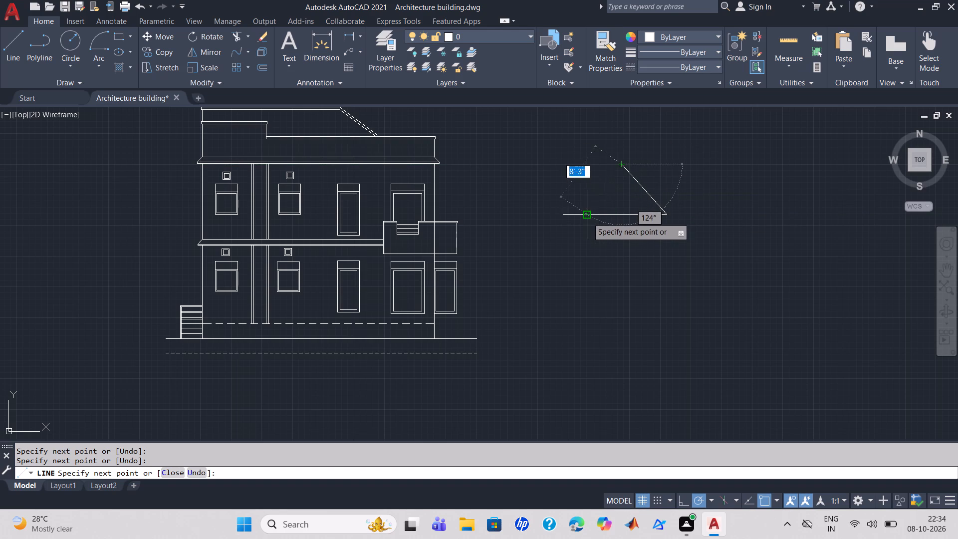
click(587, 218)
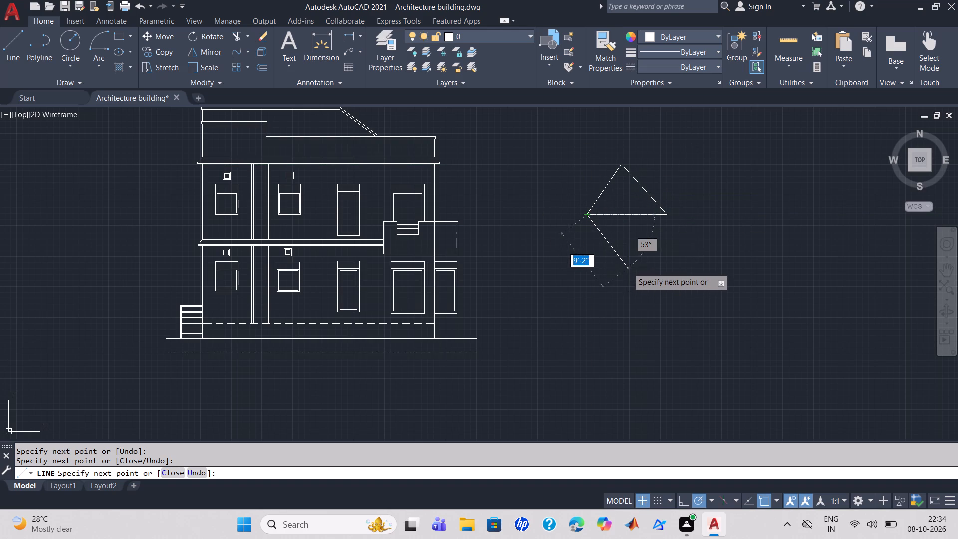
click(628, 268)
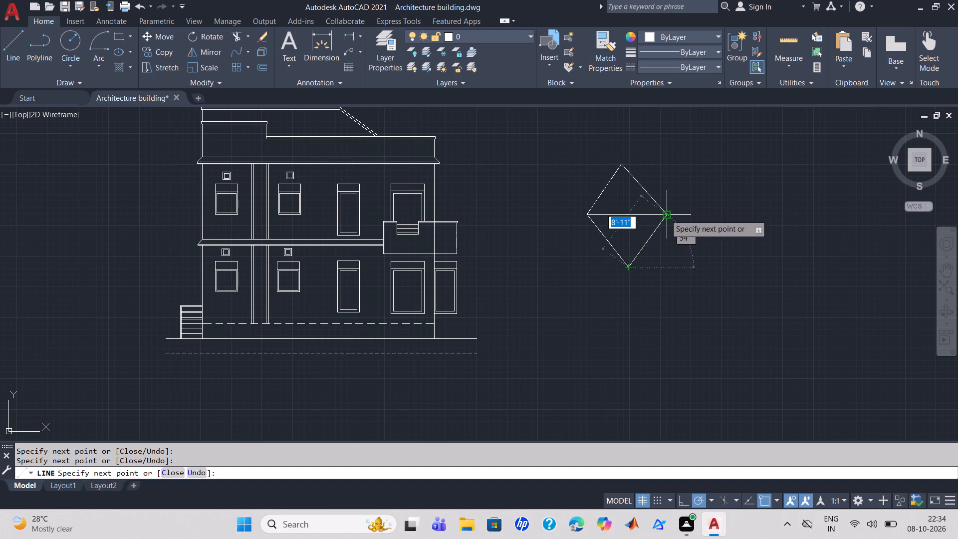
click(665, 215)
Continue the line around the diamond, forming four outward-pointing triangles on its sides to make a four-pointed star ending at the diamond's right corner.
click(689, 152)
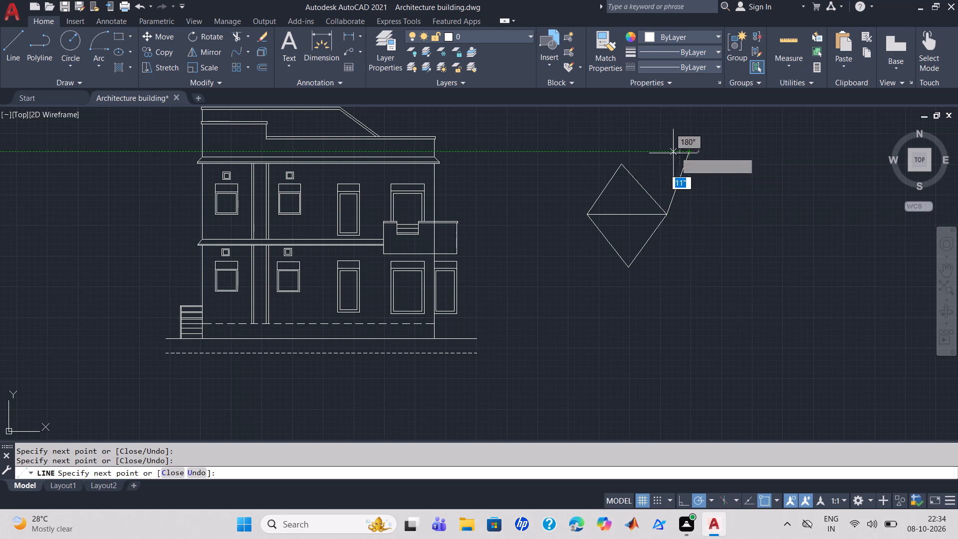
click(622, 164)
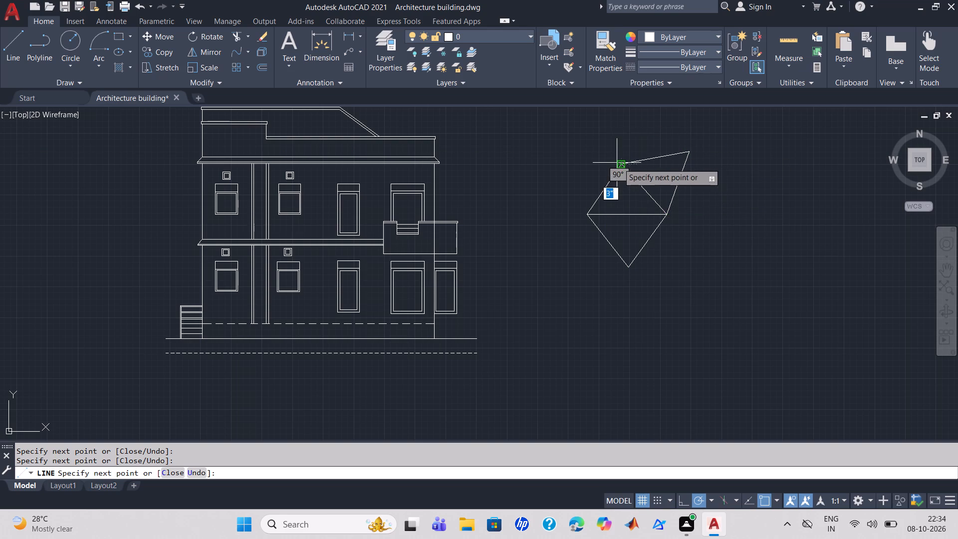
click(561, 156)
click(585, 213)
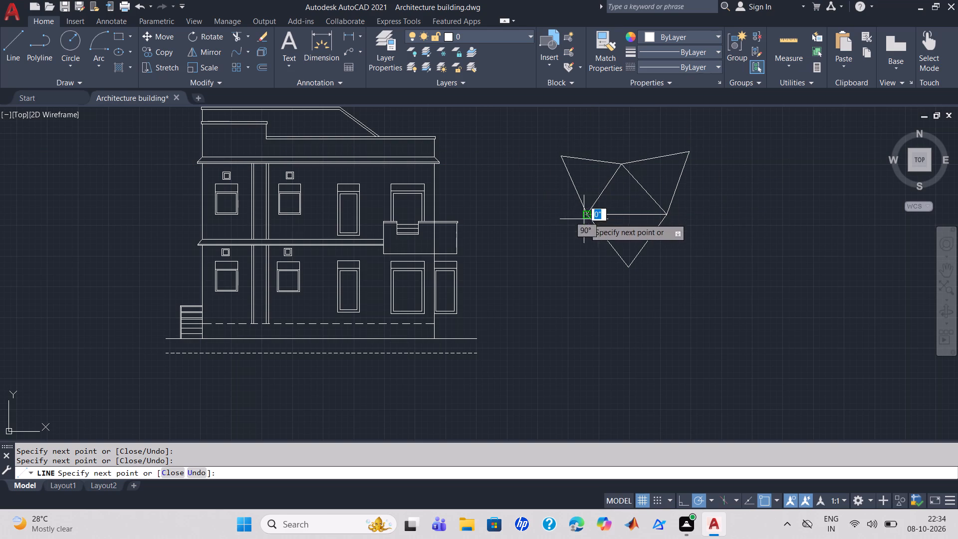
click(564, 277)
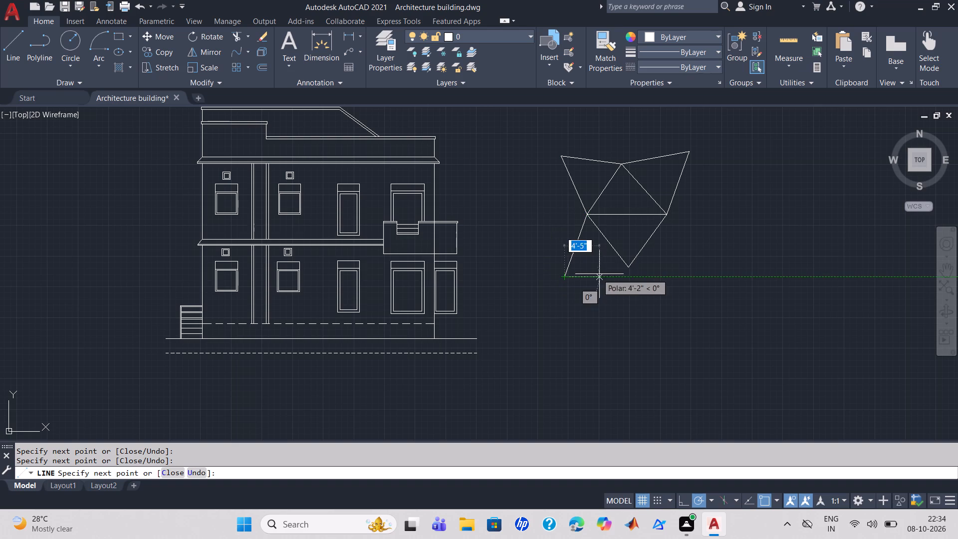
click(630, 264)
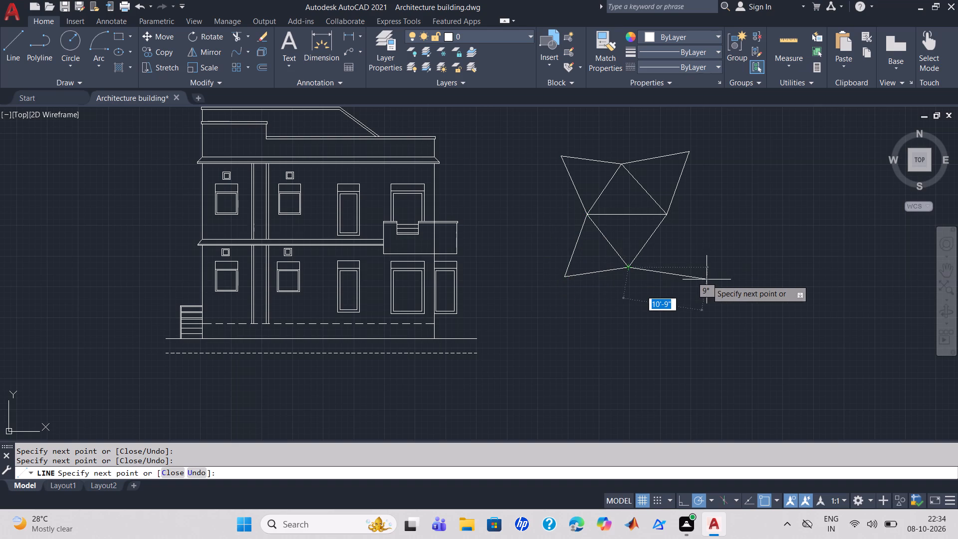
click(707, 282)
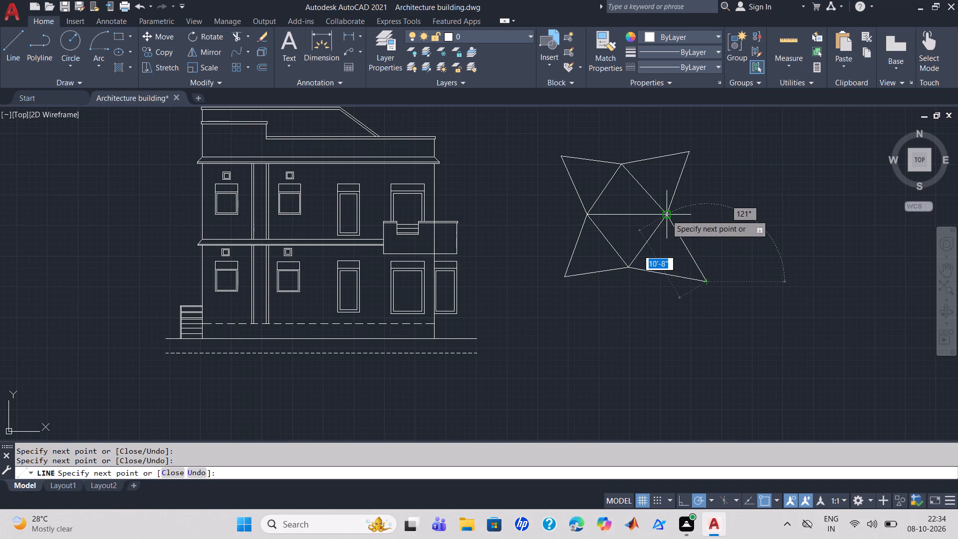
click(665, 213)
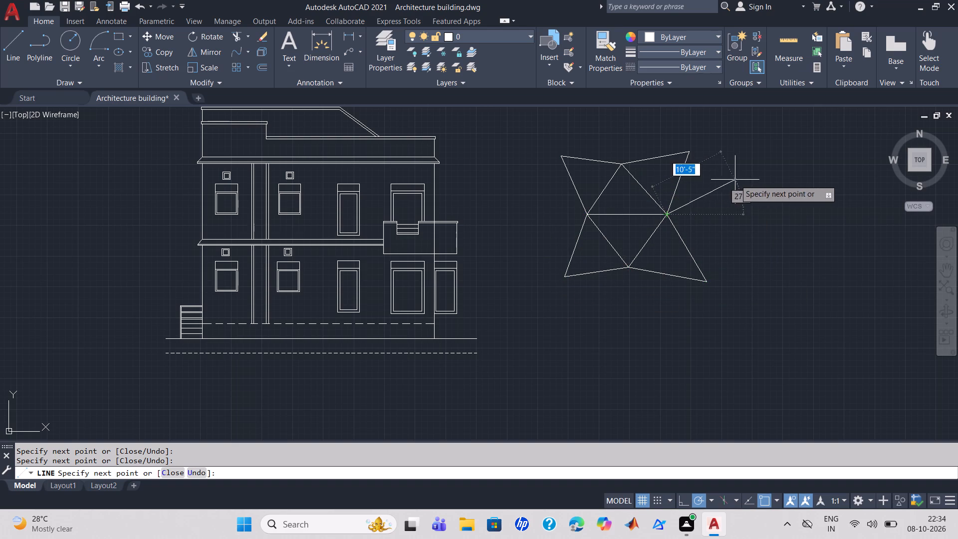
Extend the line about 9'-8" outward from the diamond's right corner, back to the star's upper-right tip, and down to its lower-right tip.
click(737, 223)
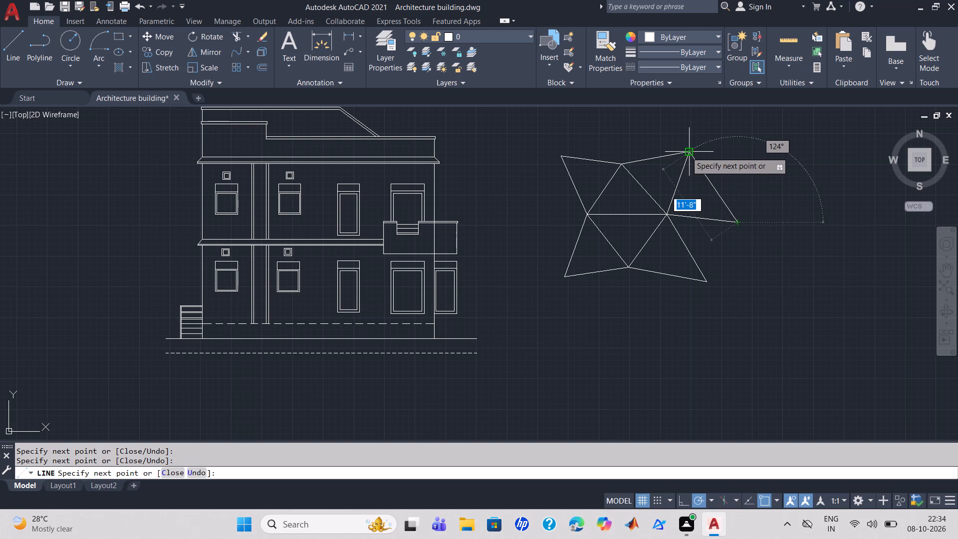
click(687, 150)
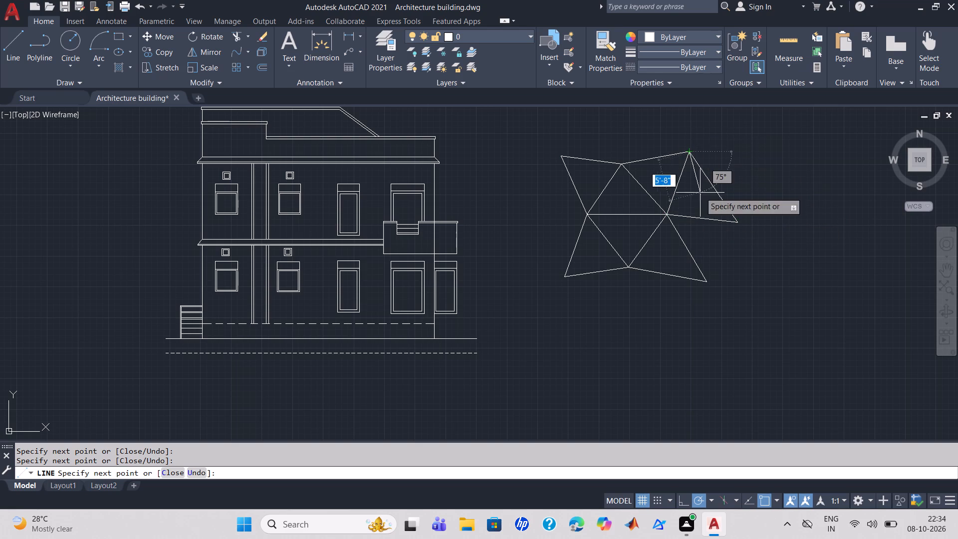
click(710, 286)
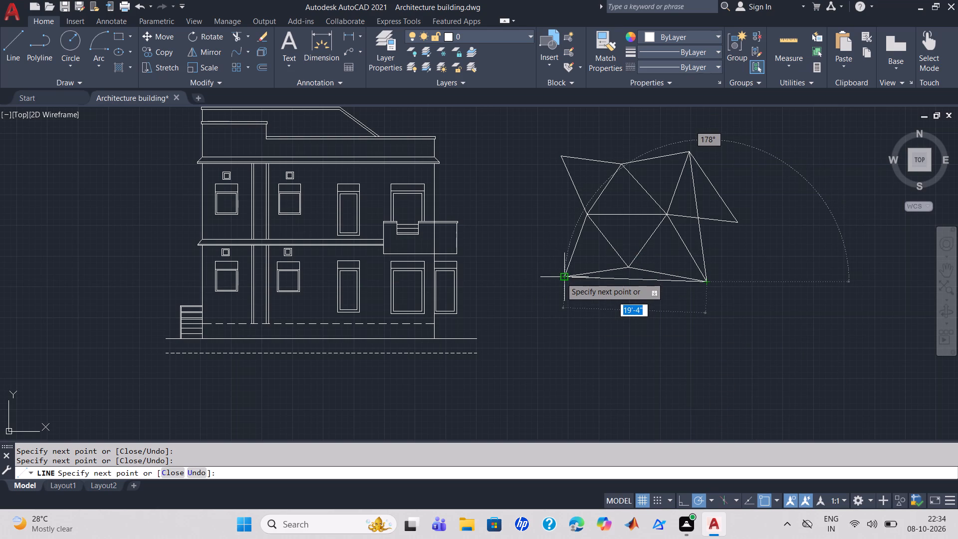
Draw an eight-sided outline around the star, joining its four tips through an outer point between each pair and finishing at the lower-right tip.
click(634, 318)
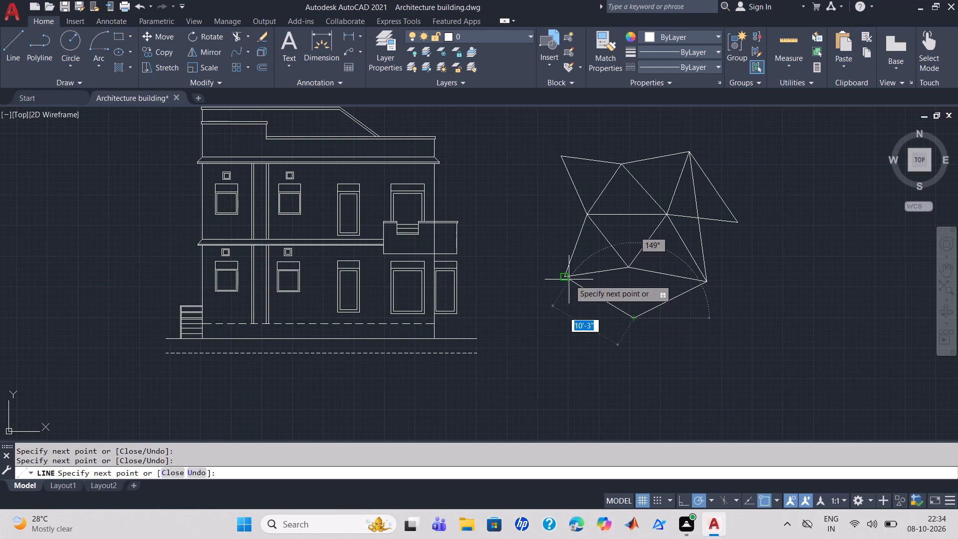
click(565, 277)
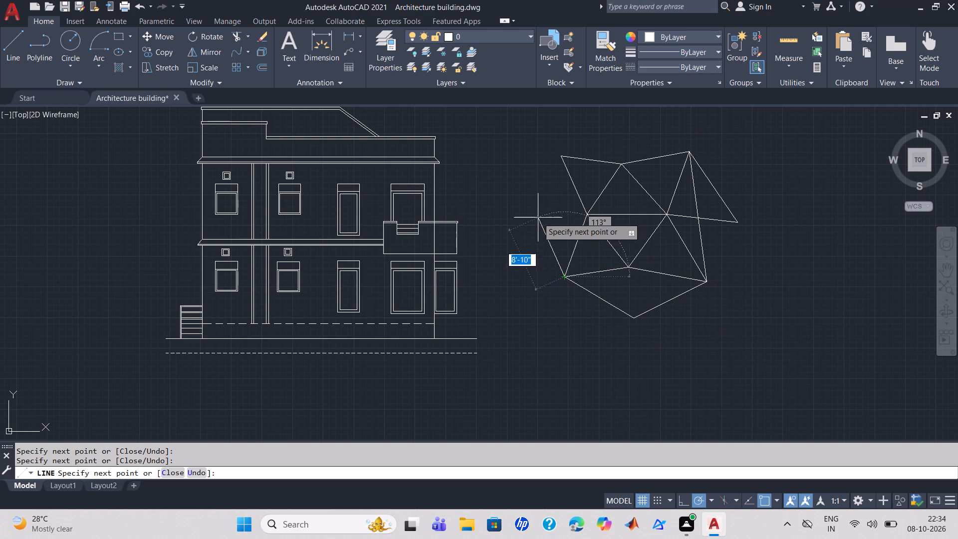
click(530, 226)
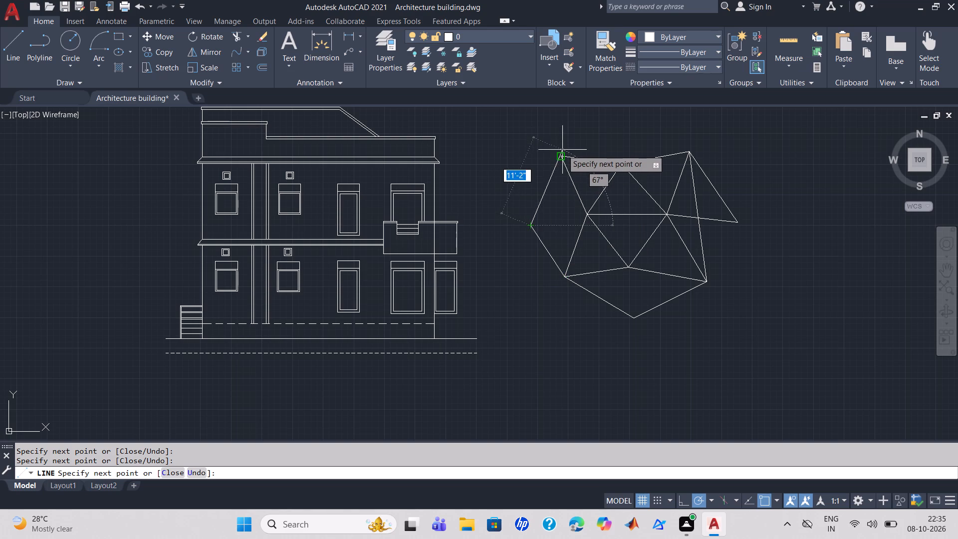
click(562, 150)
click(622, 115)
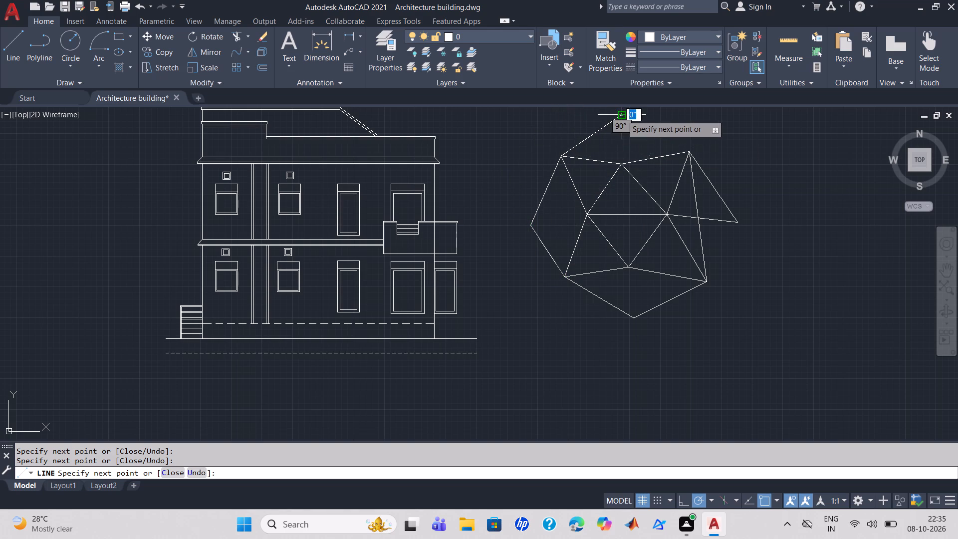
click(692, 157)
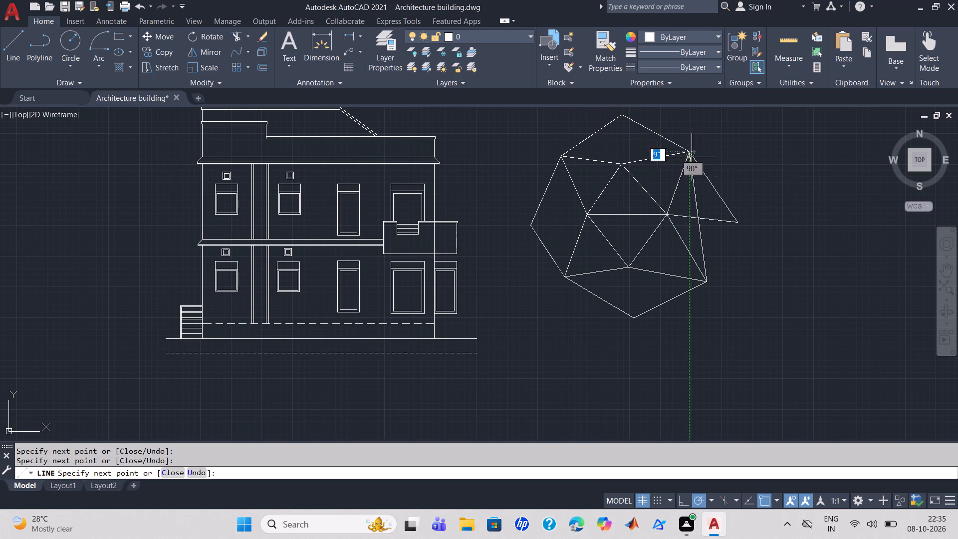
click(735, 221)
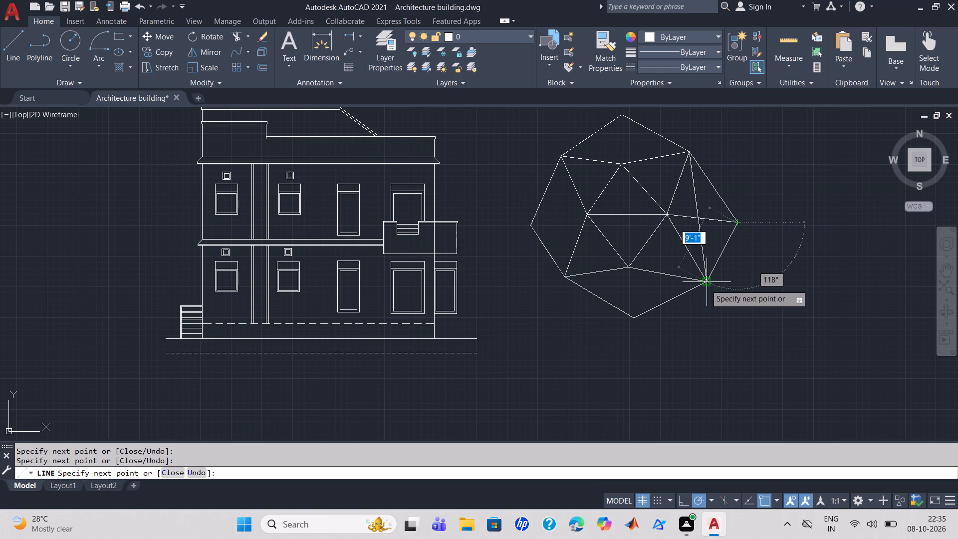
click(706, 284)
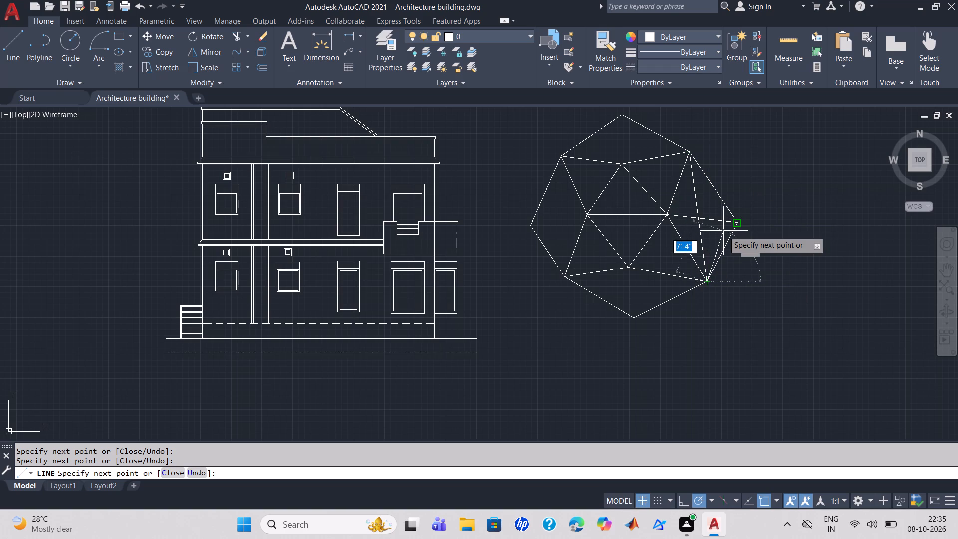
key(Escape)
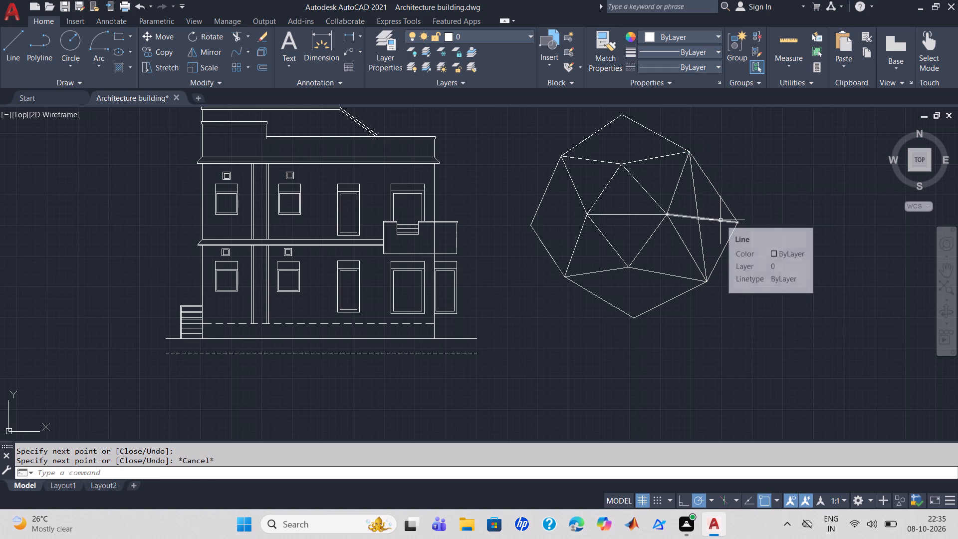
Erase the three extra lines at the figure's right side: the outward spoke, the duplicate upper-right outline edge, and the line joining the two right tips.
click(720, 220)
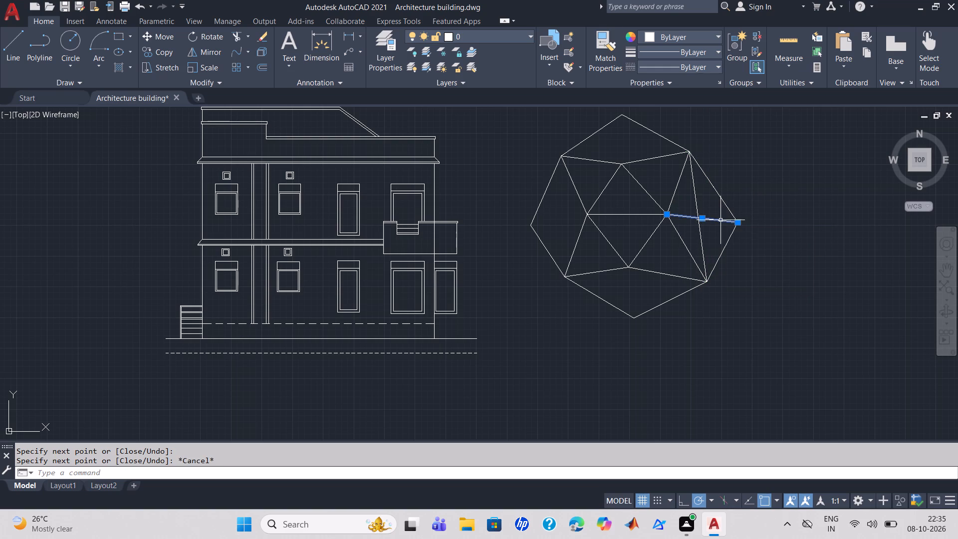
key(Delete)
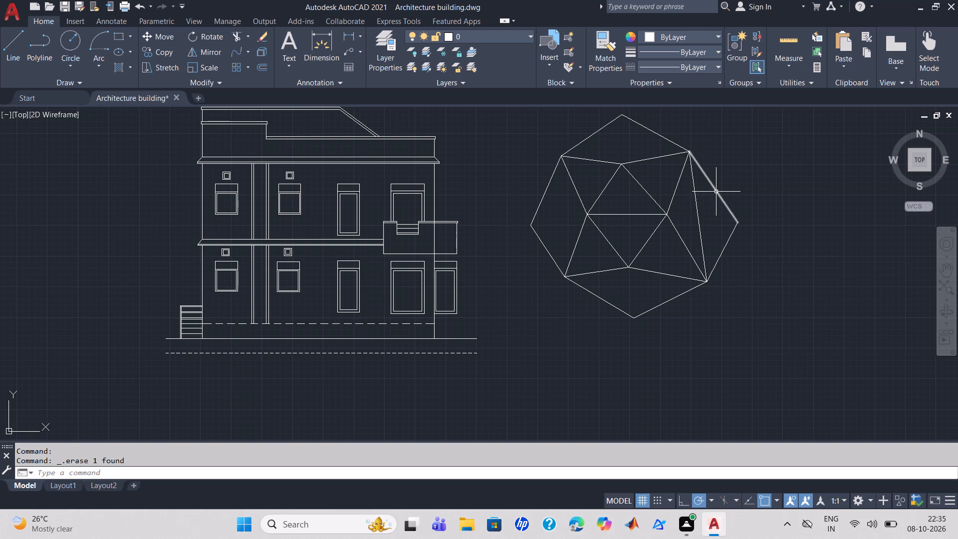
click(717, 191)
key(Delete)
click(698, 219)
key(Delete)
Erase the entire star figure with its eight-sided outline beside the building elevation.
click(786, 337)
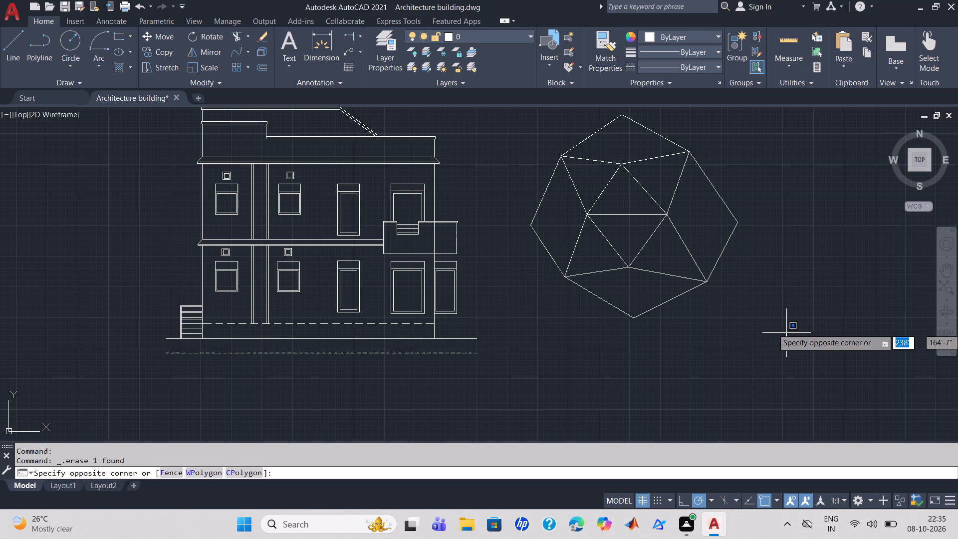
click(533, 137)
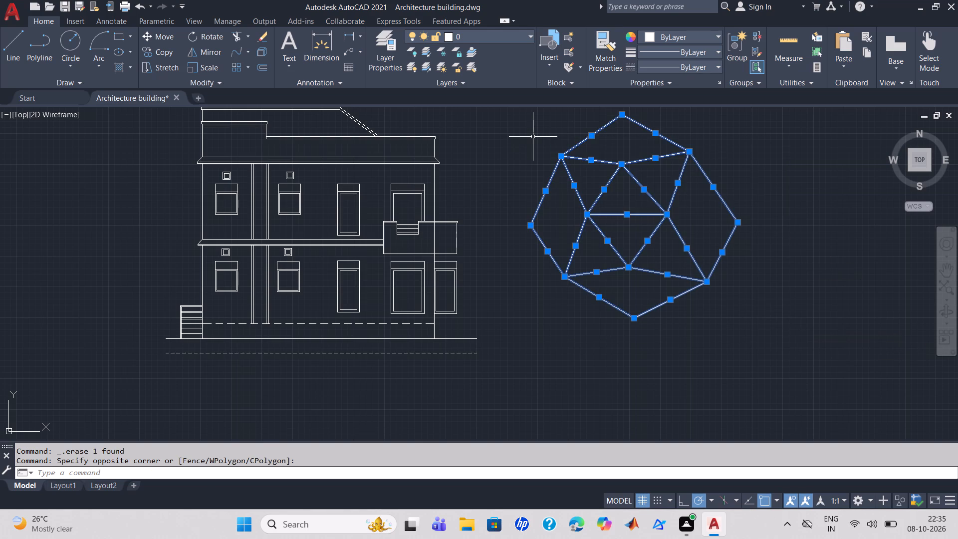
key(Delete)
Centre the building front elevation in the view and save the drawing under its existing name.
middle_drag(547, 224, 548, 224)
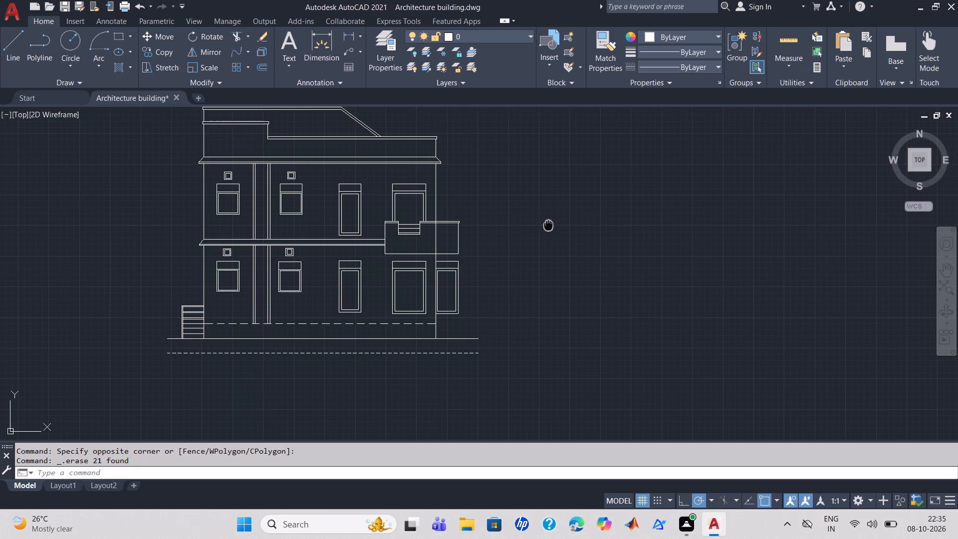
middle_drag(548, 224, 691, 301)
scroll(687, 292, up, 1)
scroll(687, 292, down, 1)
middle_drag(685, 291, 684, 270)
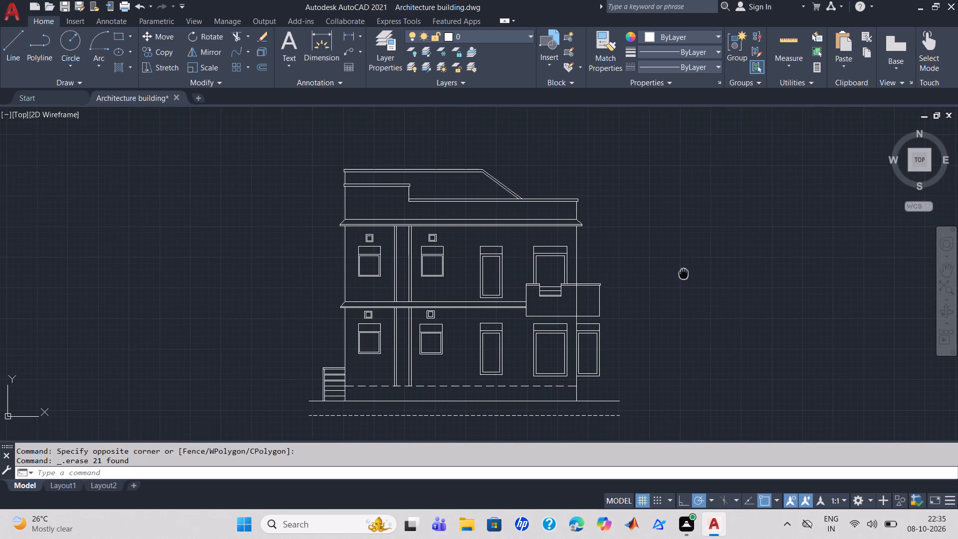
middle_drag(684, 270, 680, 251)
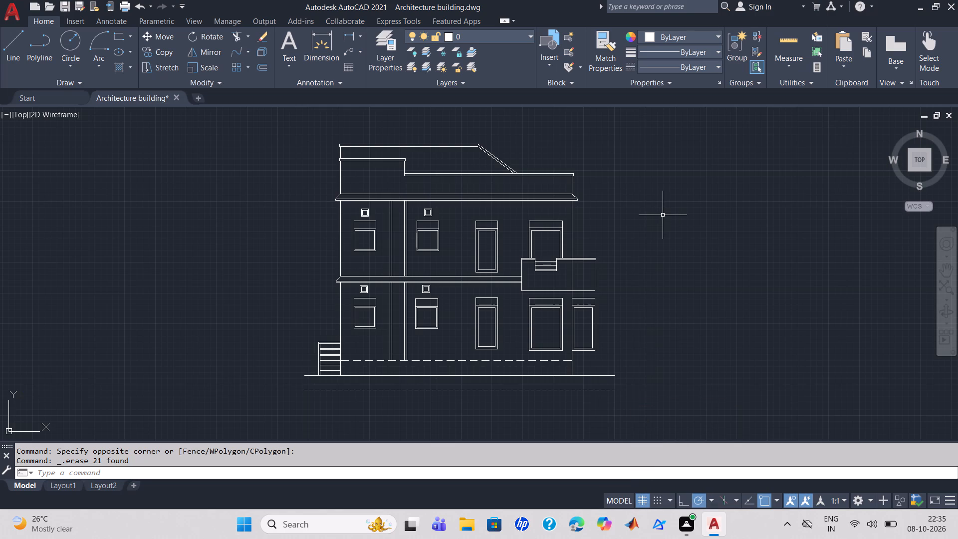
key(ctrl+s)
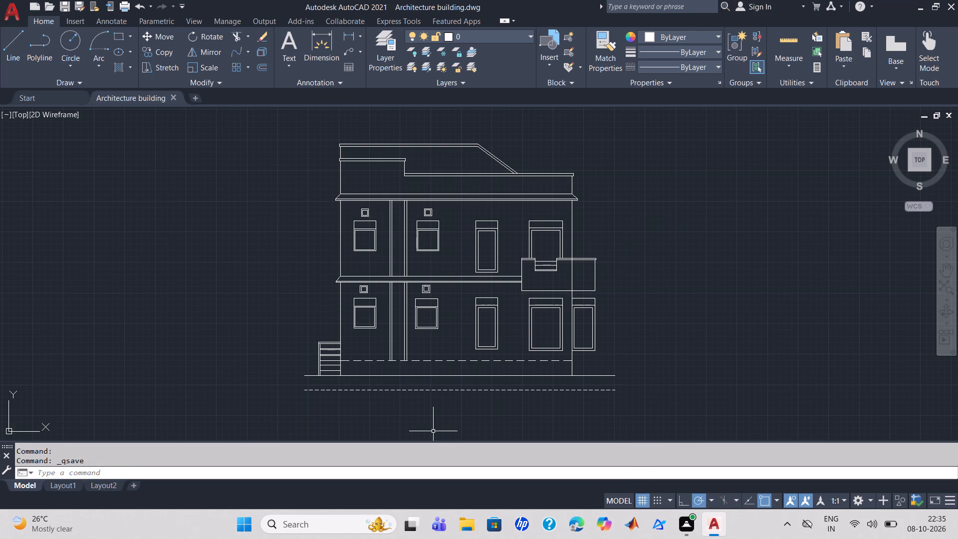
Turn off command log file recording with the LOGFILEOFF command.
click(358, 476)
key(l)
key(o)
key(g)
key(f)
text(il)
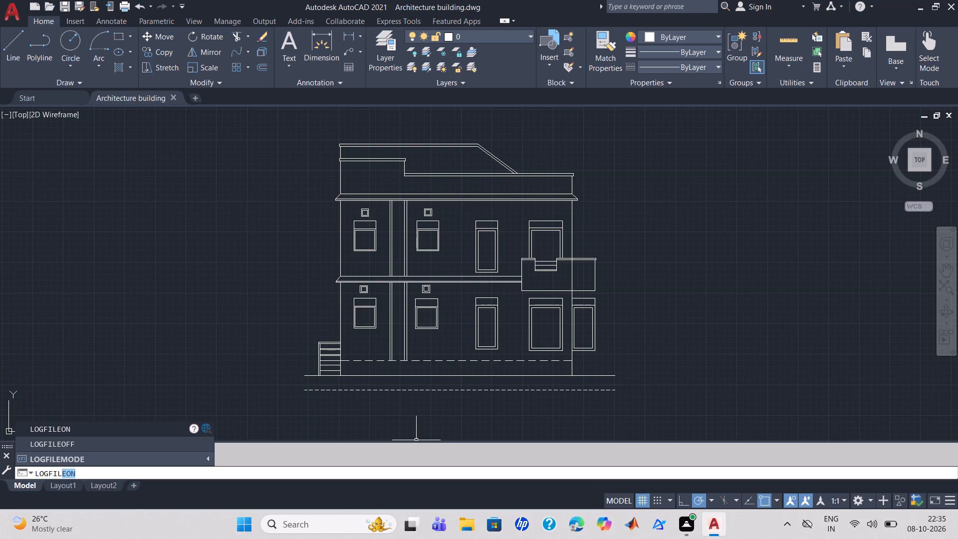
key(e)
key(o)
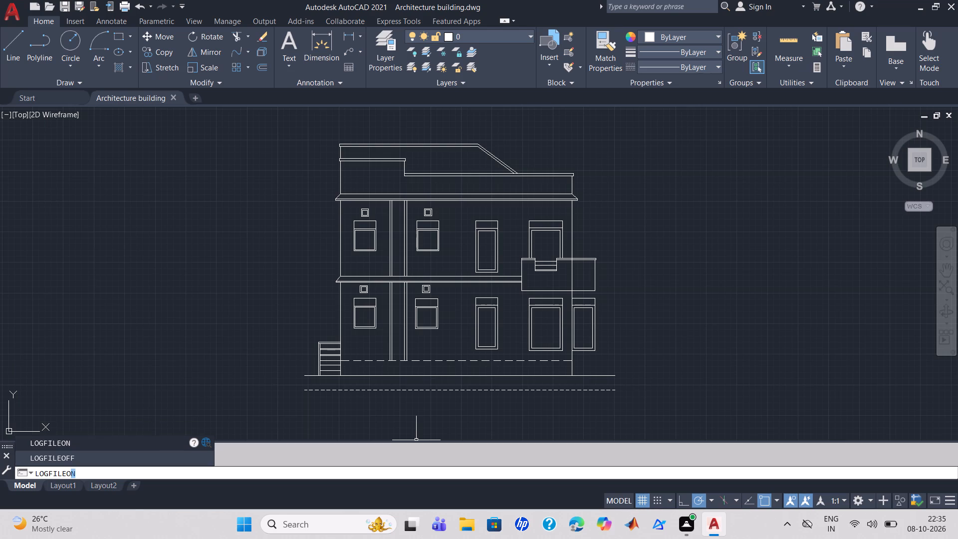
key(f)
key(f)
key(Return)
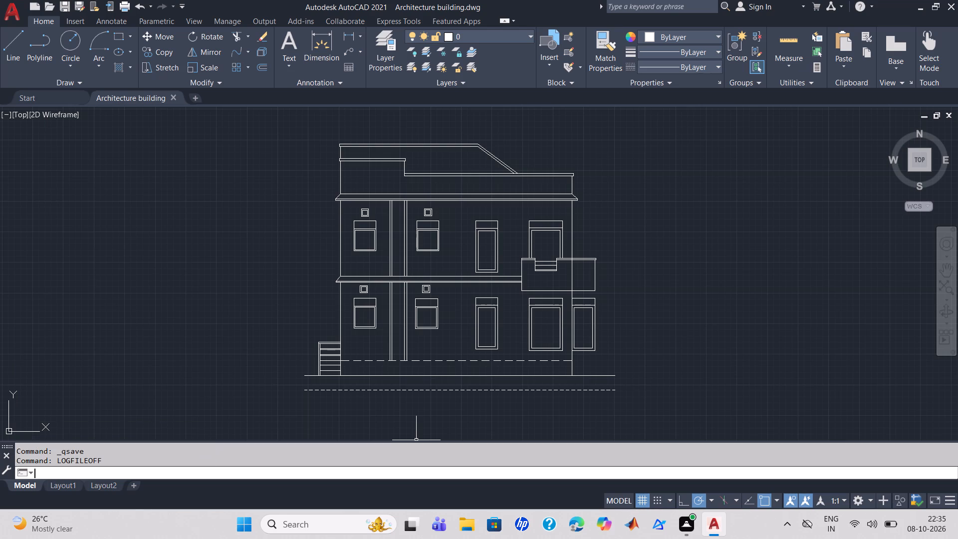